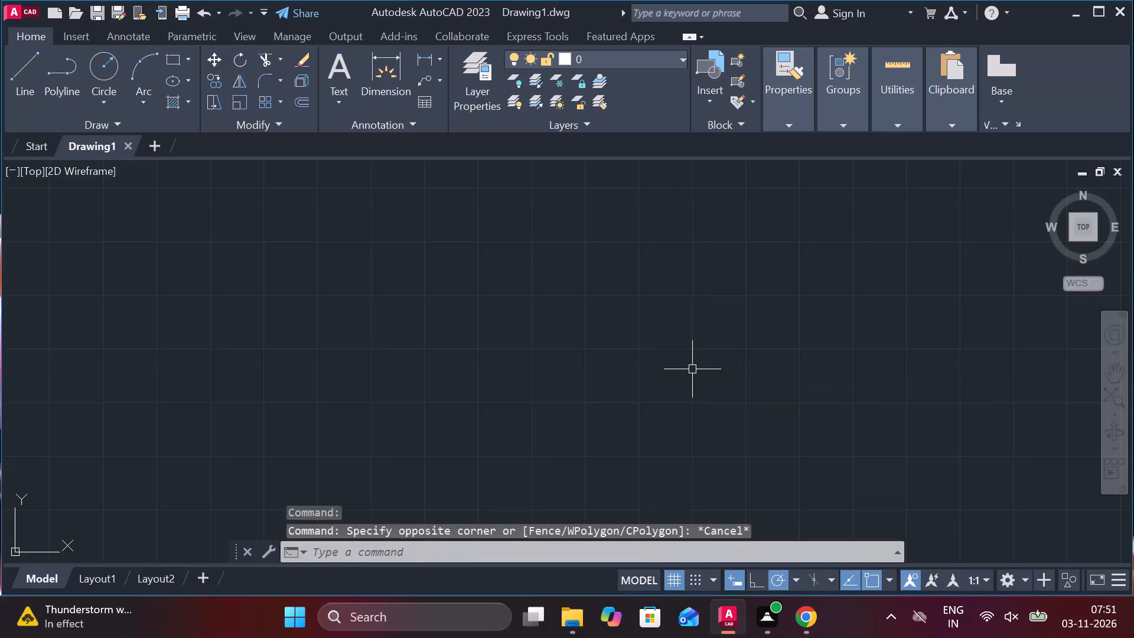
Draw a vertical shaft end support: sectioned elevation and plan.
Turn on log file recording with the LOGFILEON command.
type("log")
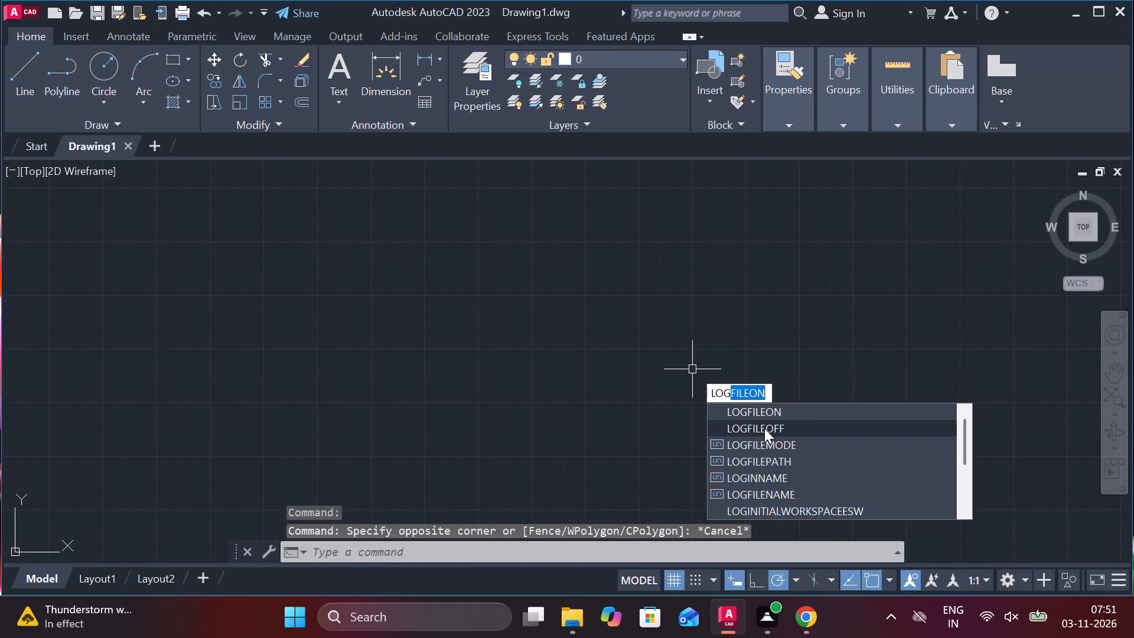
left_click(759, 414)
Set the model space limits to 0,0 for the lower corner and 297,210 for the upper corner, and zoom to extents.
type("limits")
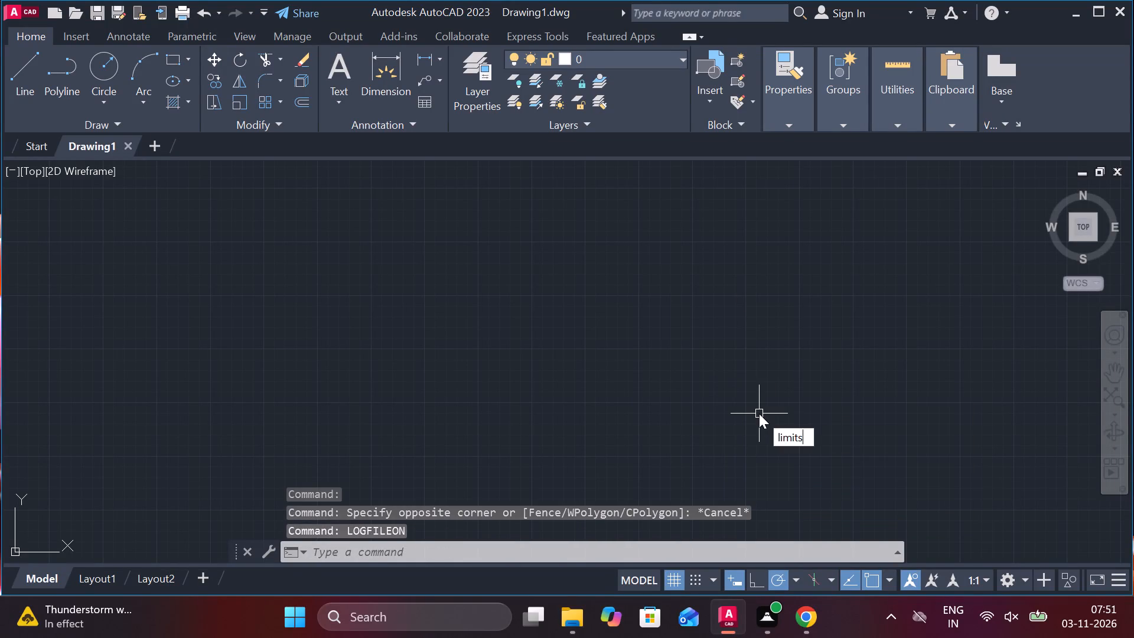
key("Return")
type("0,0")
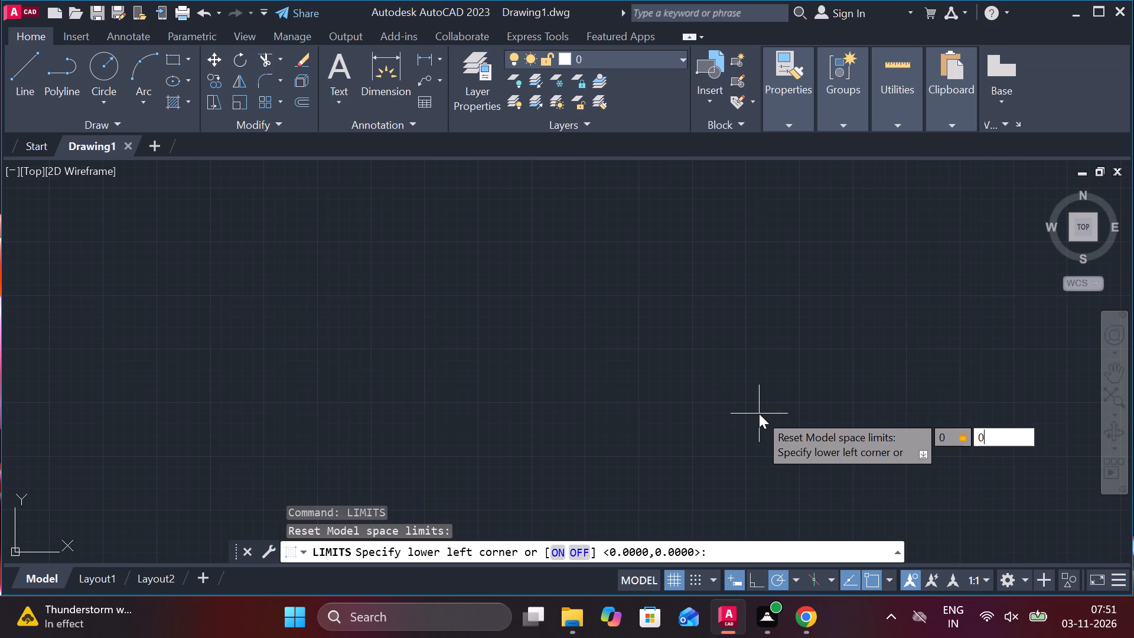
key("Return")
type("297,210")
key("Return")
key("z")
key("Return")
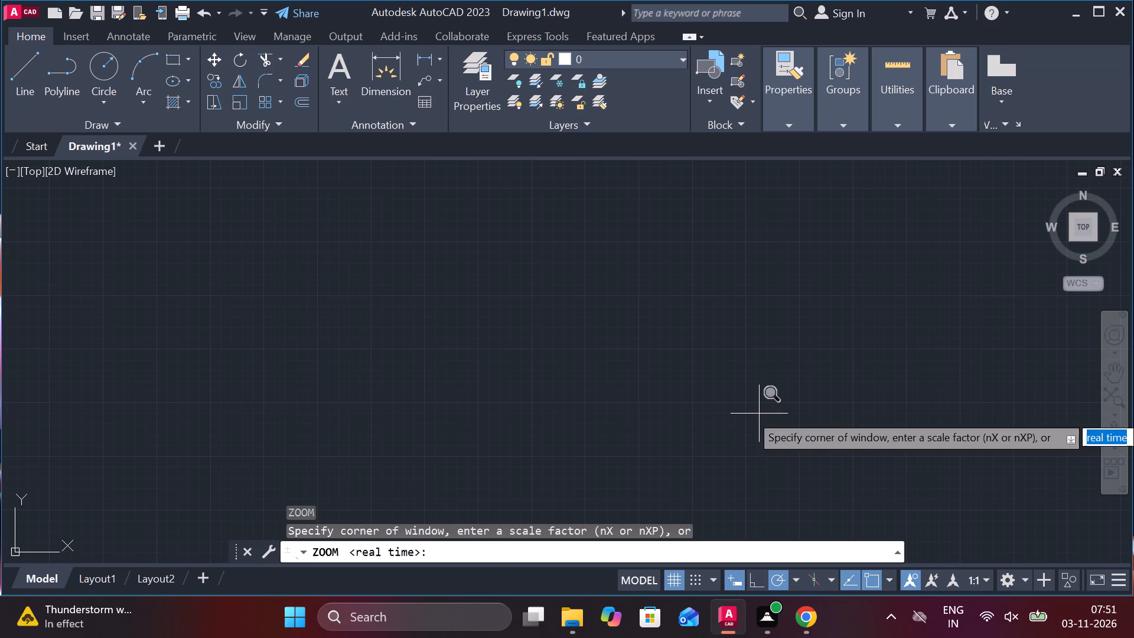
key("e")
key("Return")
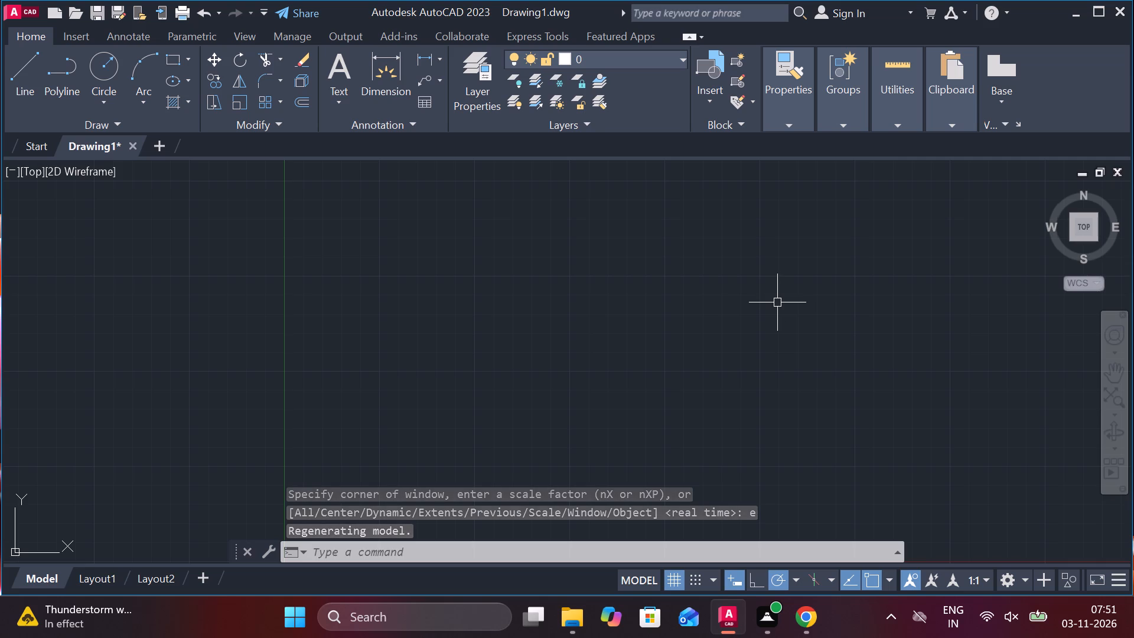
middle_click_drag(770, 306, 716, 343)
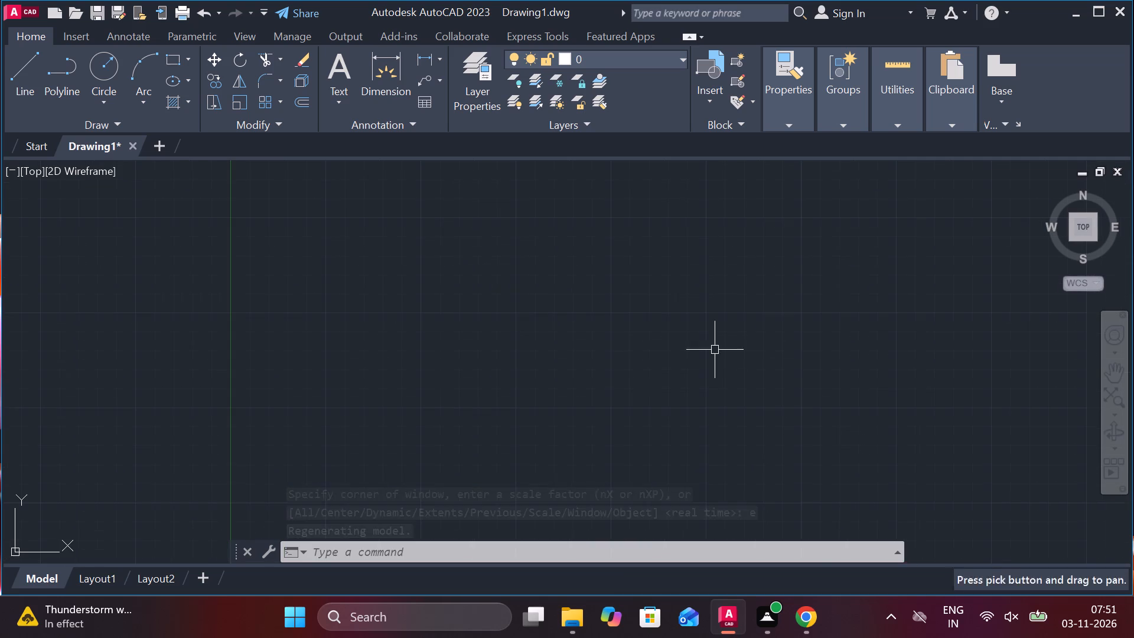
key("Escape")
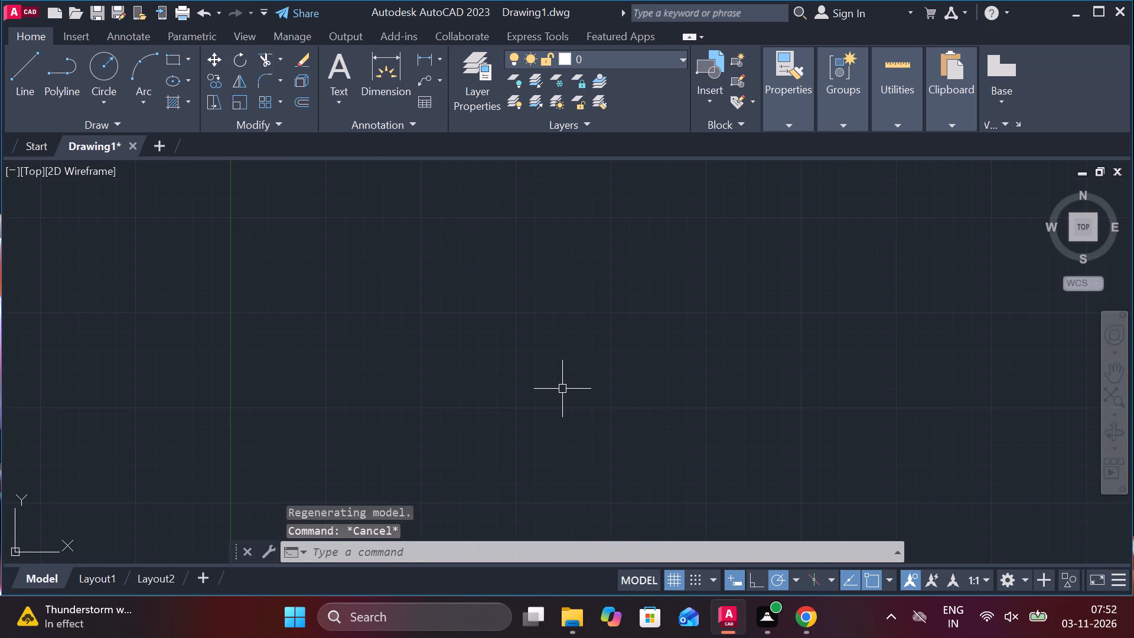
Draw a closed horizontal rectangle 124 long and 12 high using connected lines.
key("l")
key("Return")
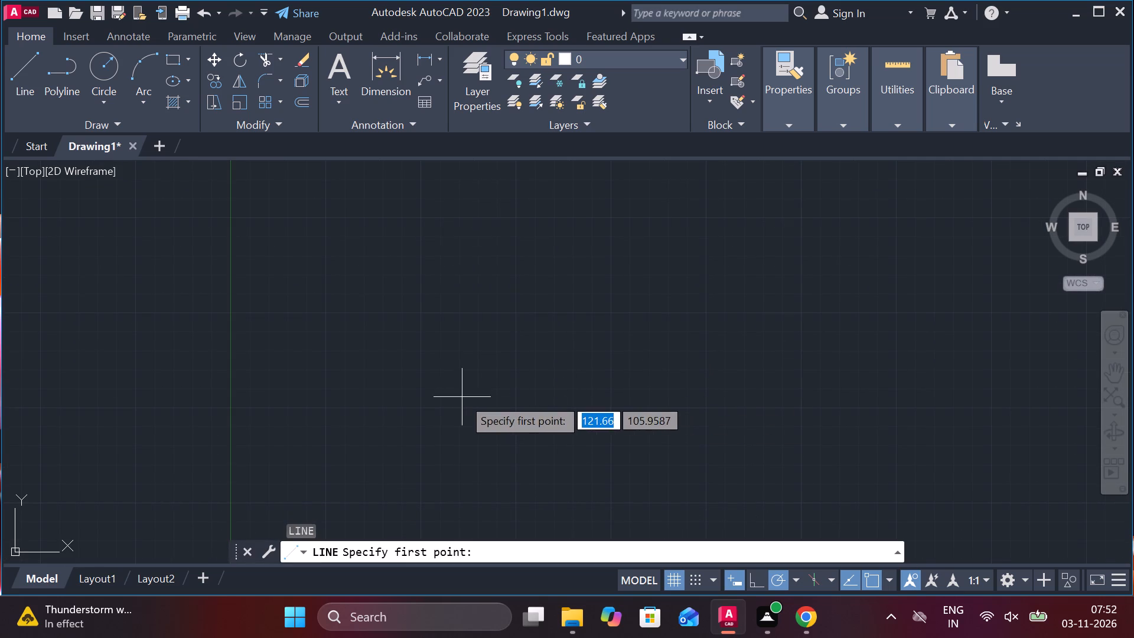
left_click(462, 397)
type("124")
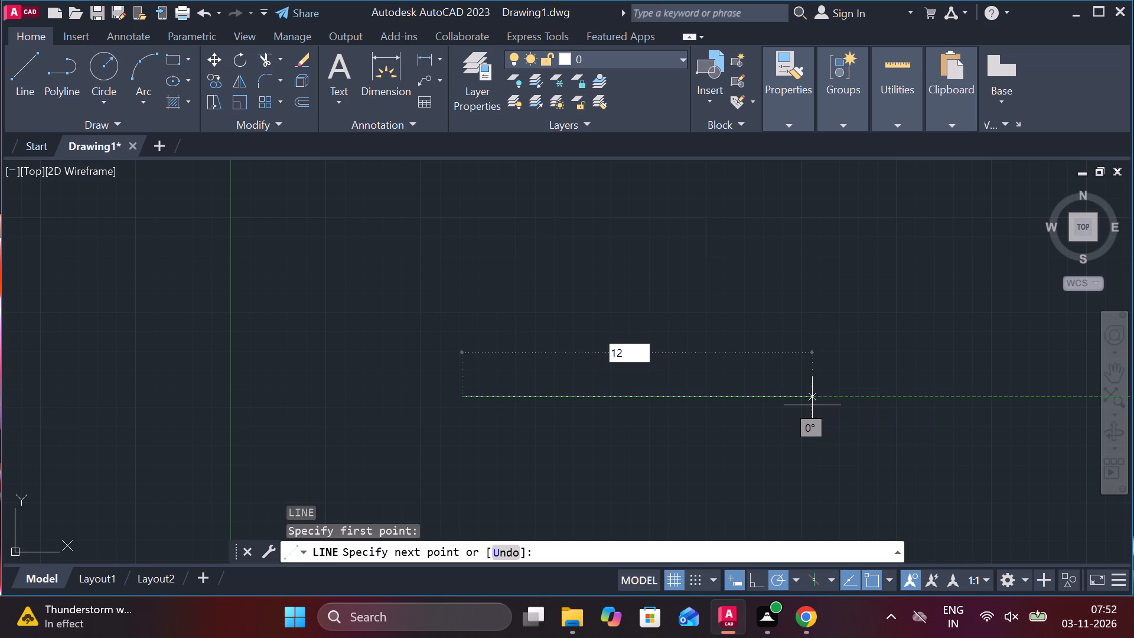
key("space")
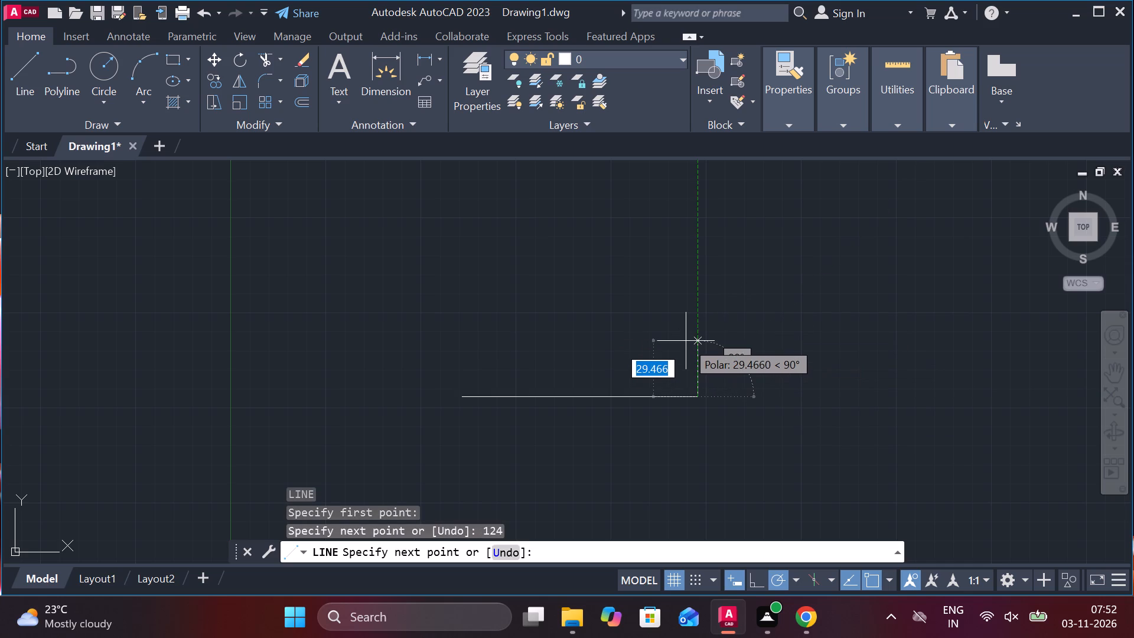
type("12")
key("space")
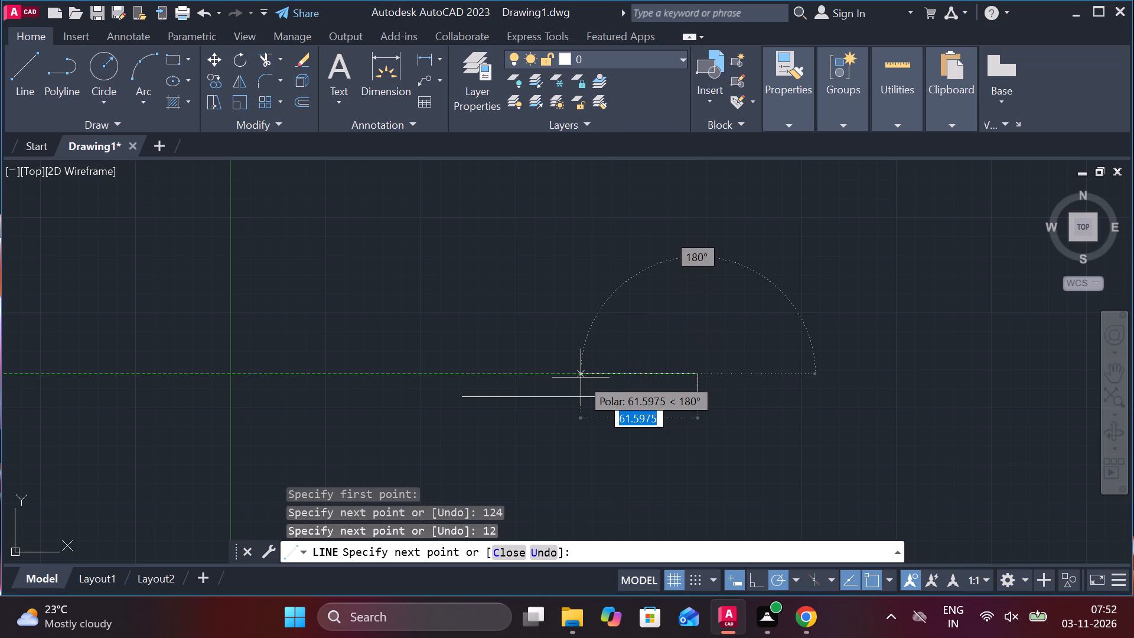
type("124")
key("space")
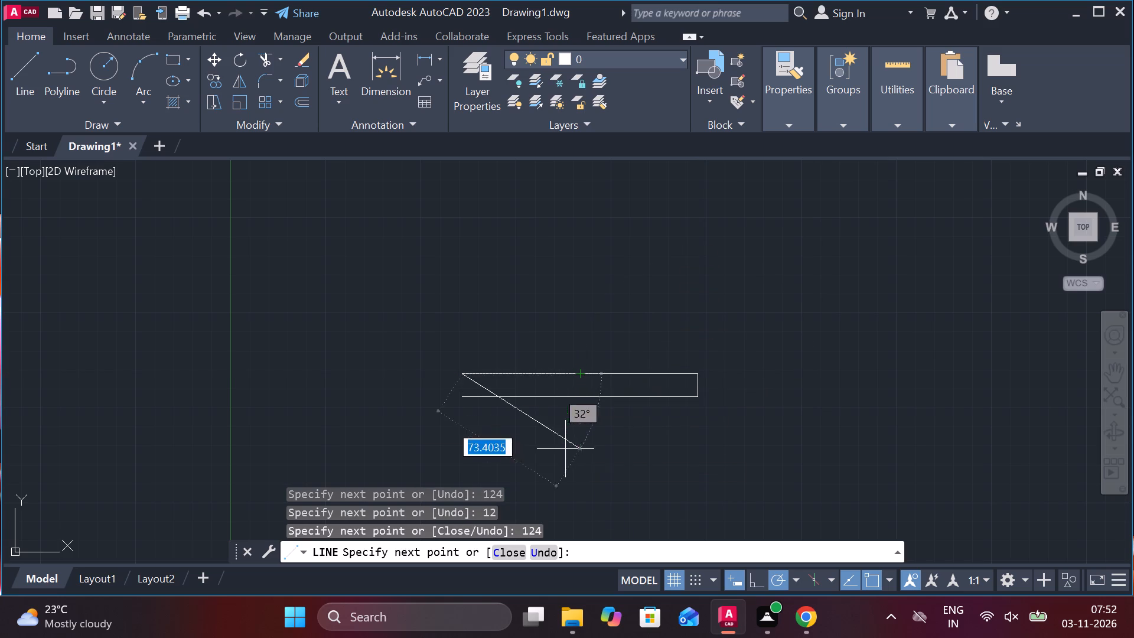
type("12")
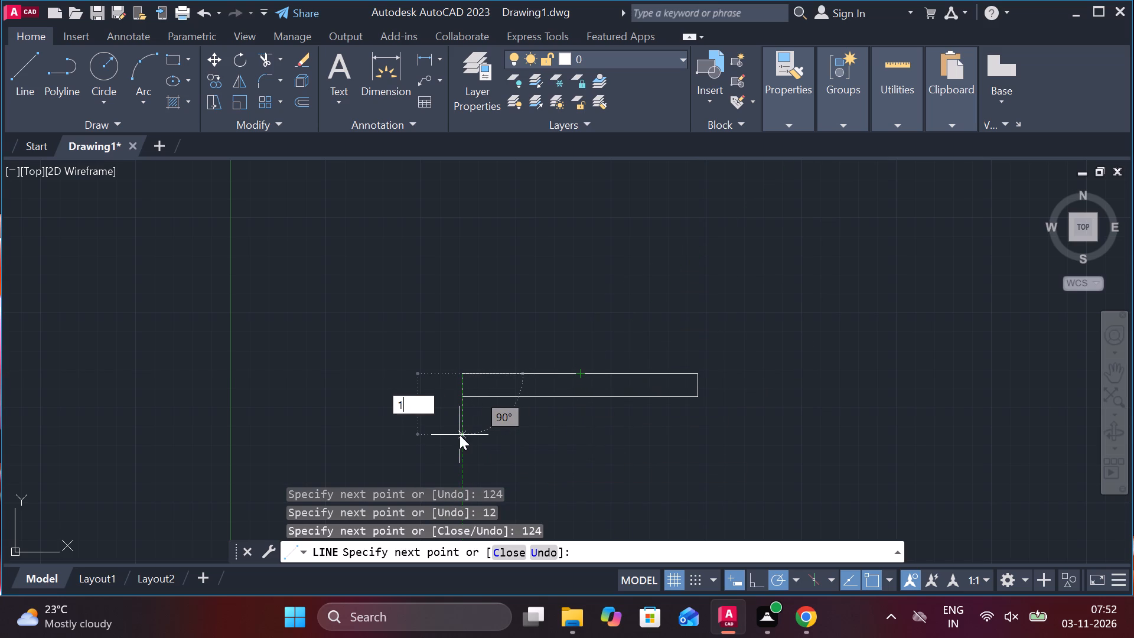
key("space")
scroll(483, 395, "up", 2)
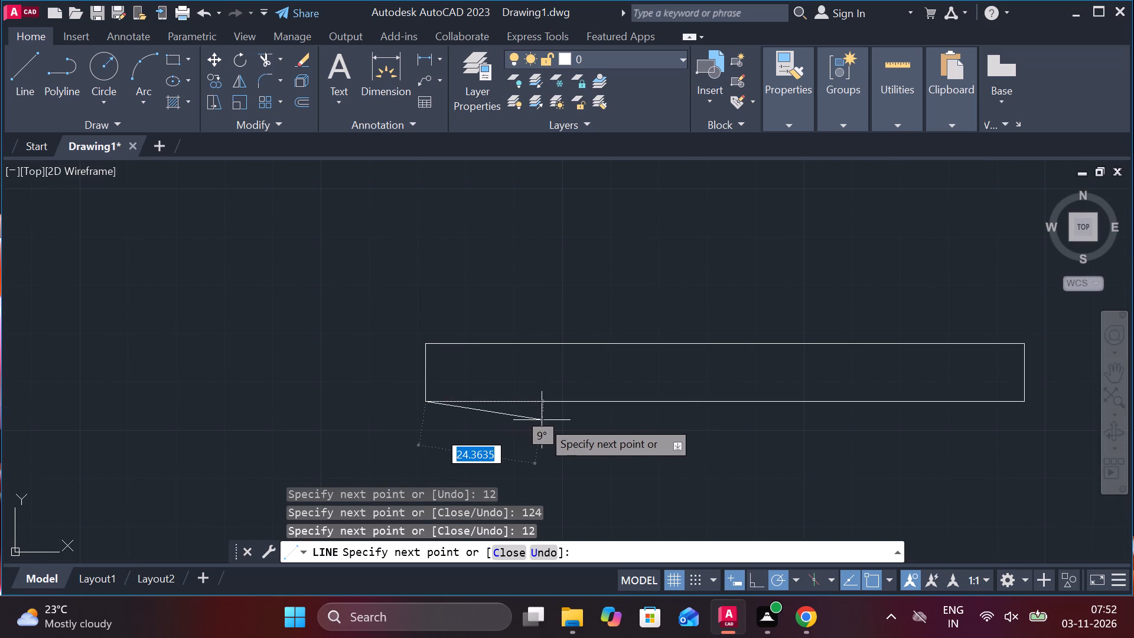
key("Escape")
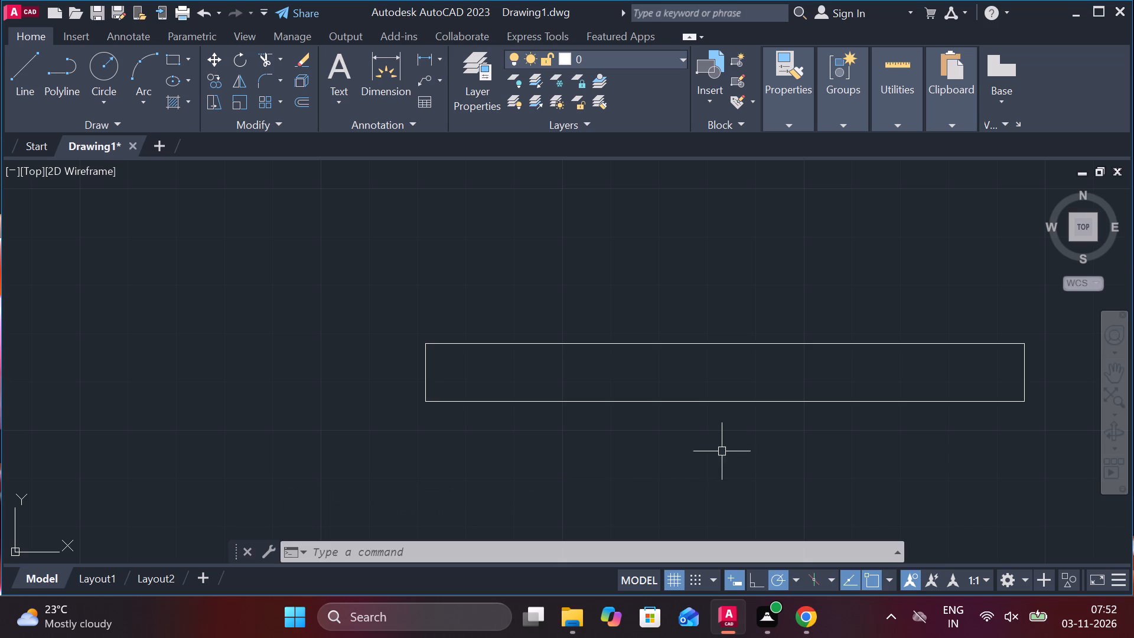
Draw a vertical centre line from the midpoint of the rectangle's bottom edge, extending well above the rectangle.
key("l")
key("Return")
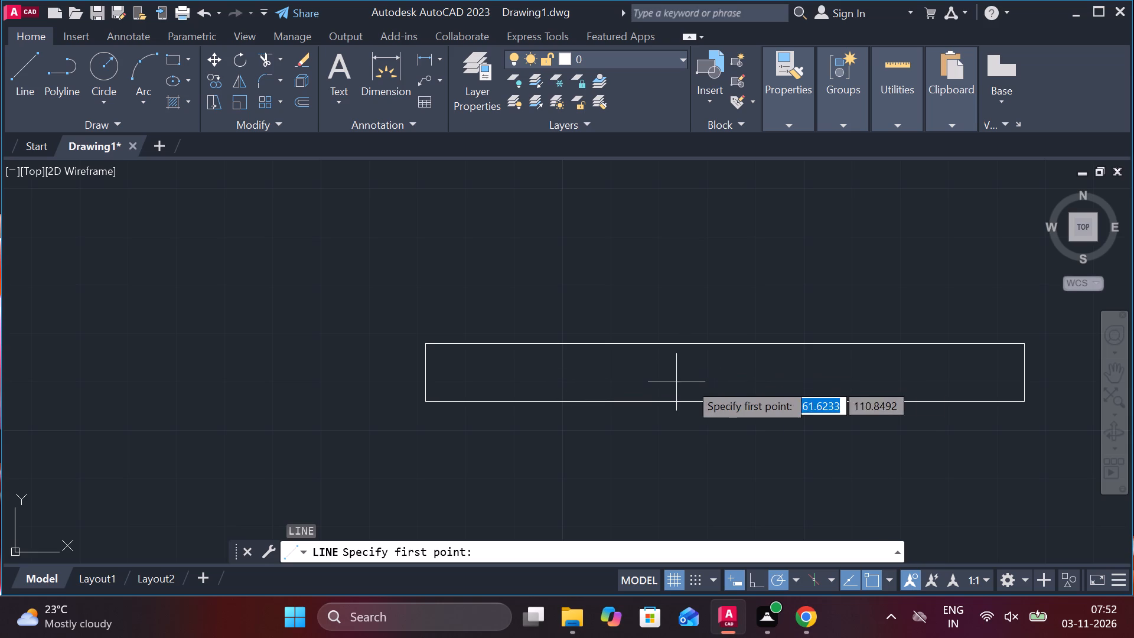
left_click(719, 406)
middle_click_drag(708, 280, 719, 282)
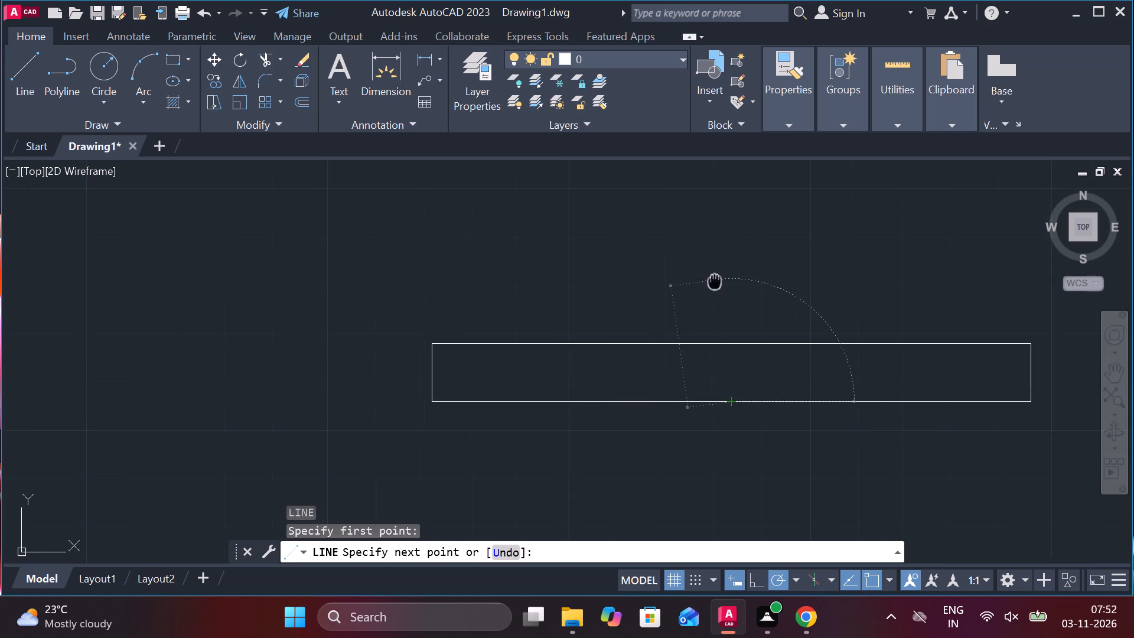
middle_click_drag(719, 282, 695, 509)
left_click(719, 202)
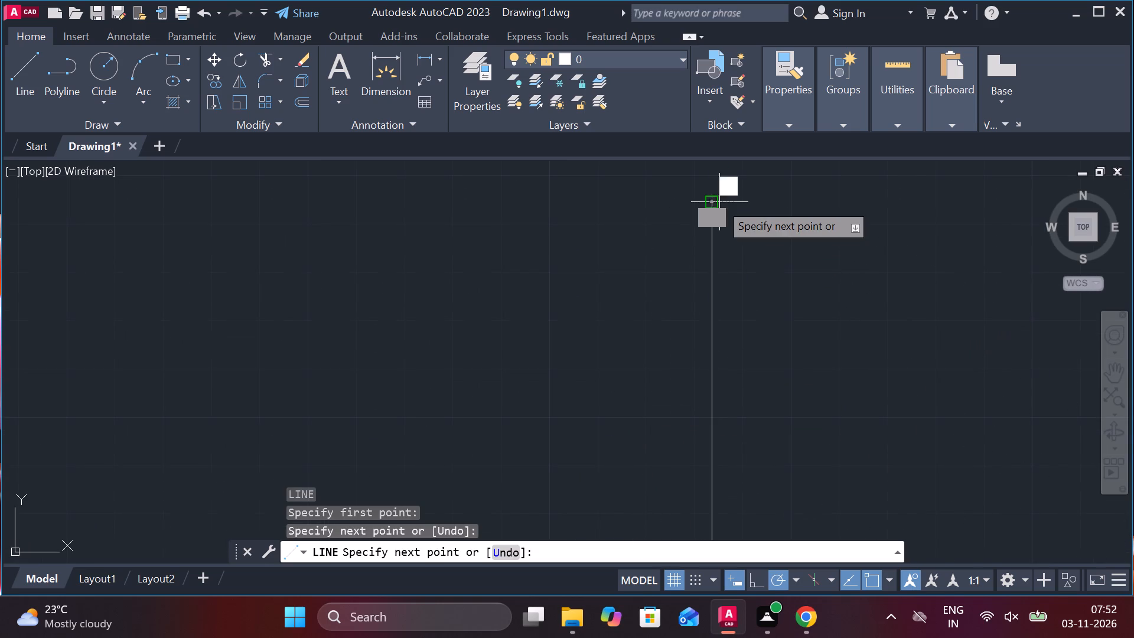
key("ctrl+z")
left_click(715, 205)
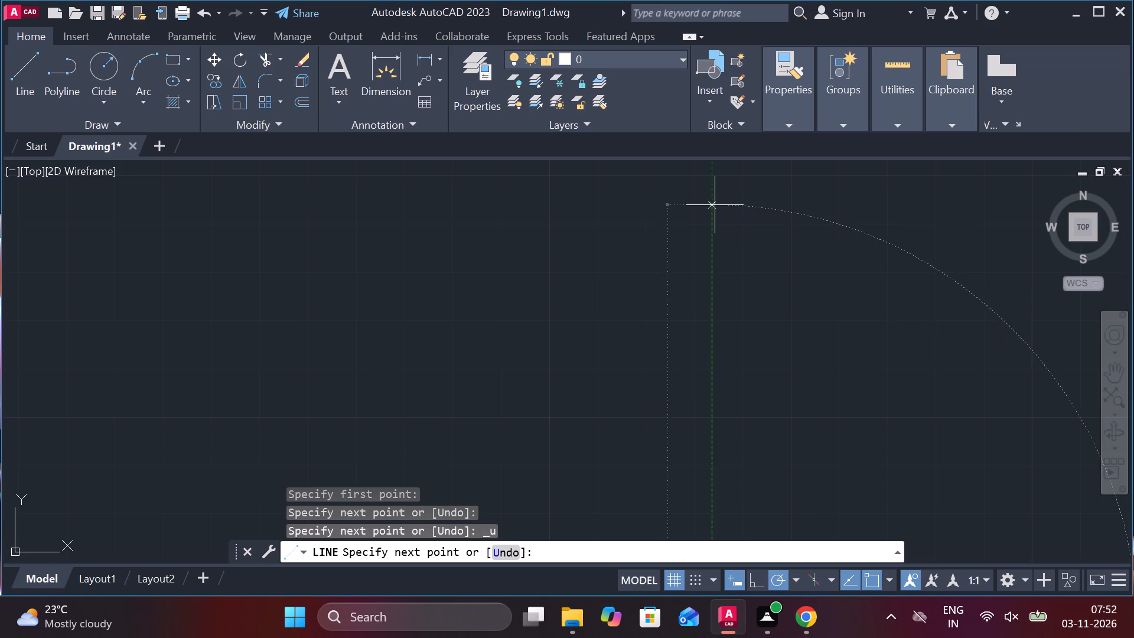
key("Escape")
Offset the rectangle's top edge upward by 48.
scroll(820, 263, "down", 2)
middle_click_drag(825, 317, 736, 300)
scroll(741, 336, "up", 1)
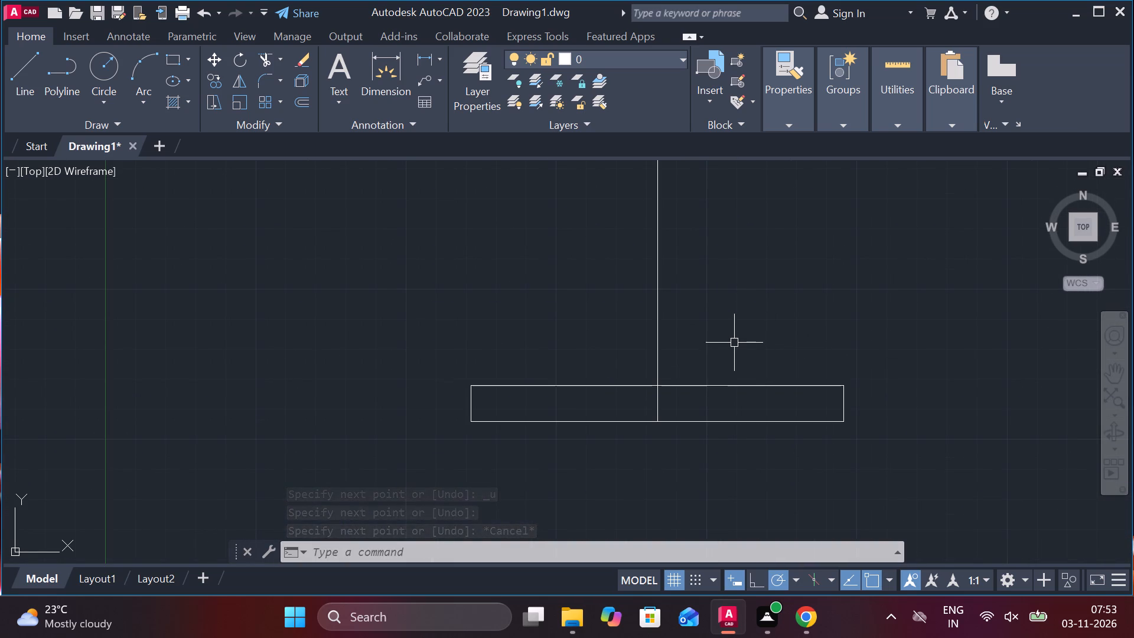
middle_click_drag(726, 353, 692, 353)
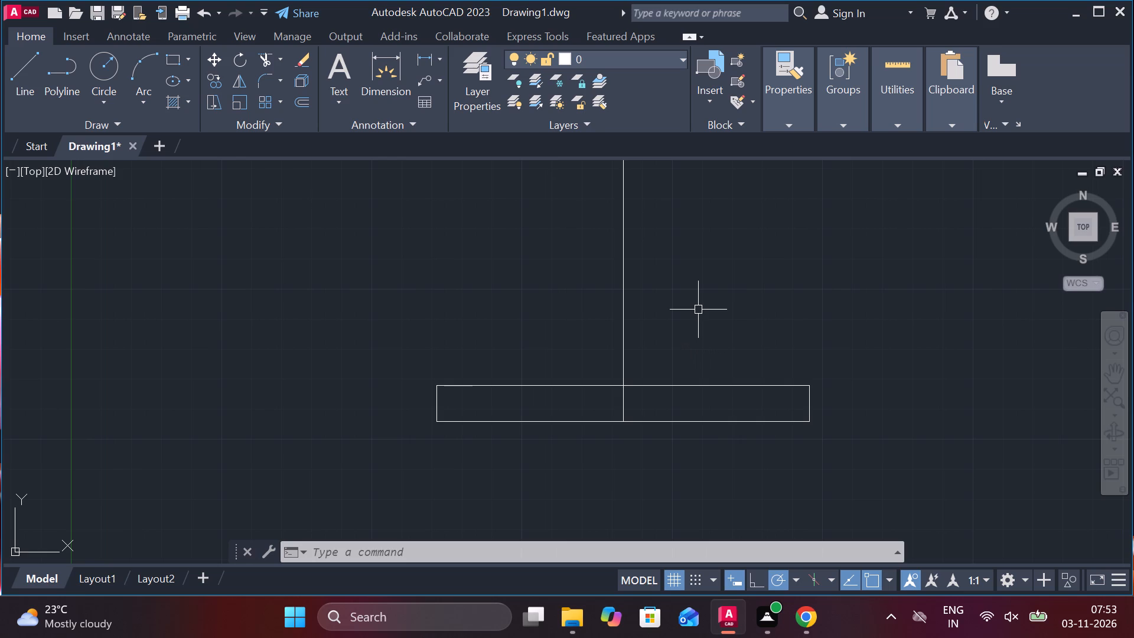
middle_click_drag(726, 339, 703, 378)
left_click(682, 422)
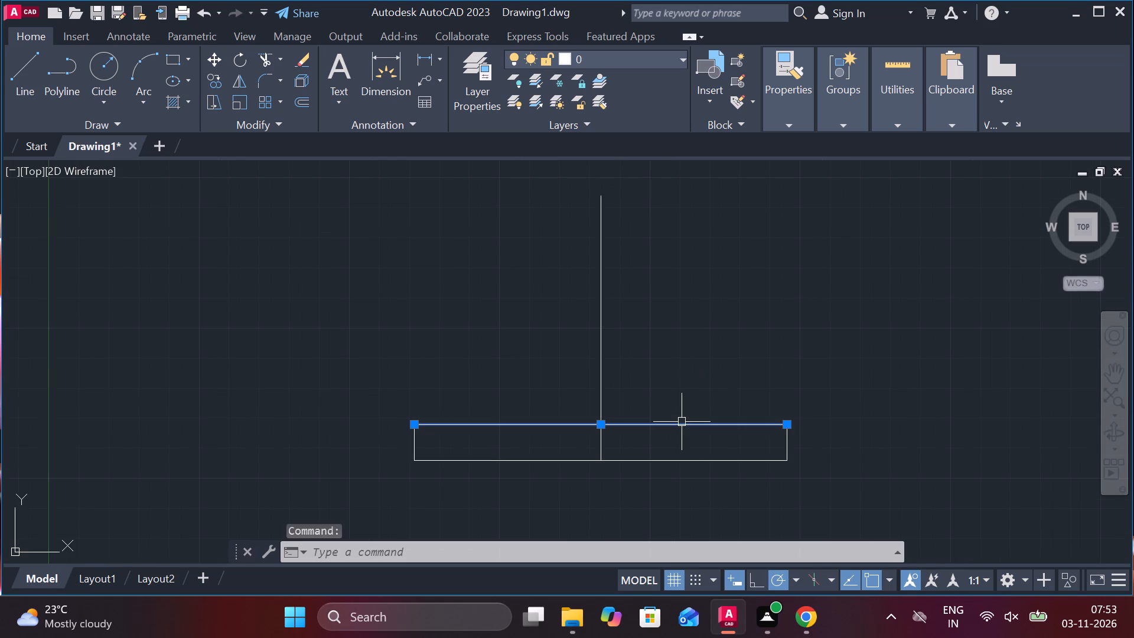
key("o")
key("Return")
key("Return")
type("48")
key("Return")
scroll(693, 338, "up", 1)
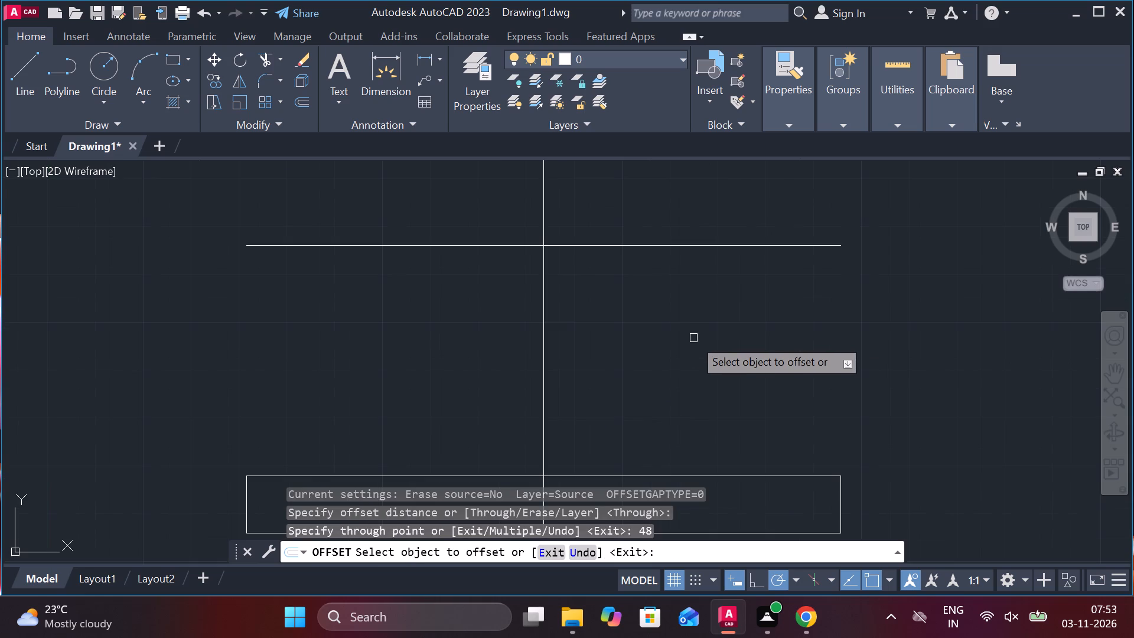
middle_click_drag(690, 335, 687, 323)
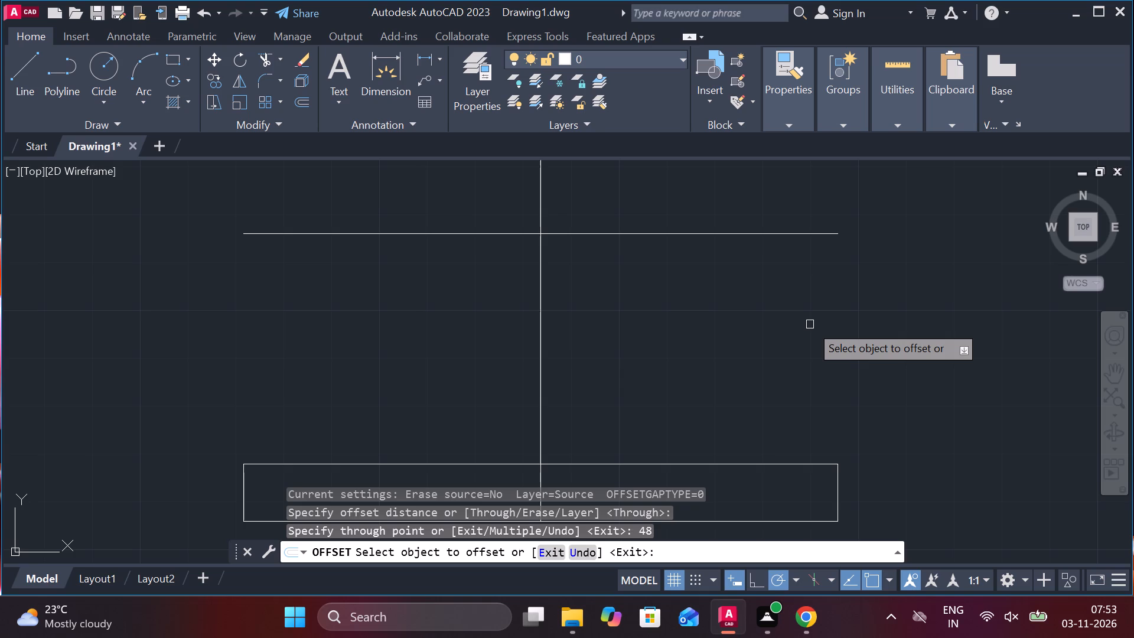
key("Escape")
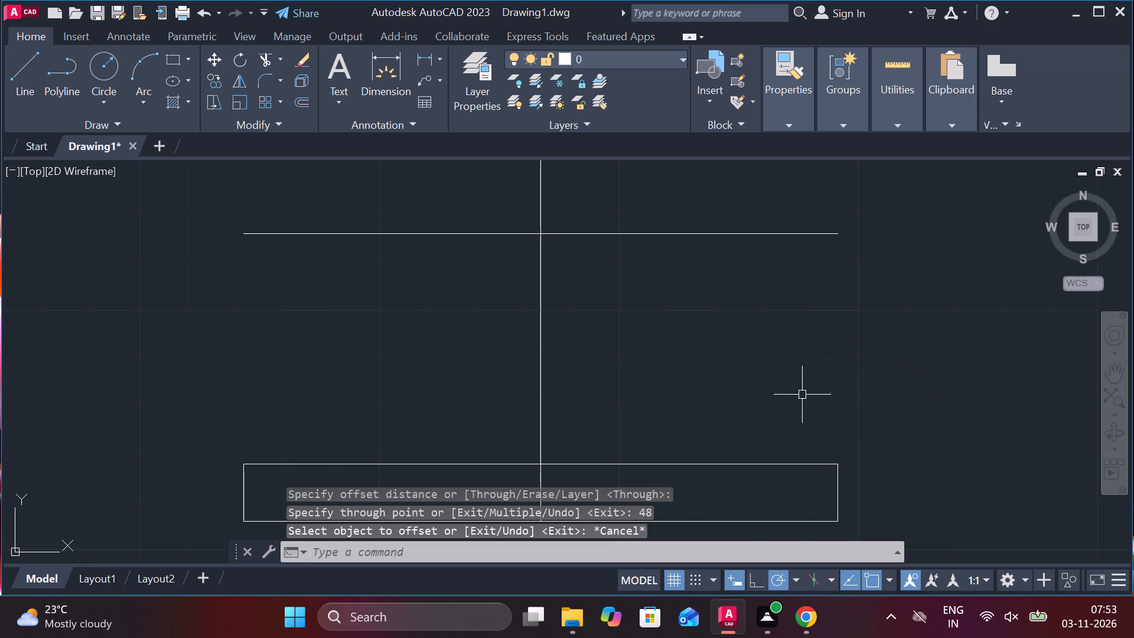
Draw an open-topped U outline 38 wide and 46 deep below the offset line, starting 19 to the right of its midpoint.
key("l")
key("Return")
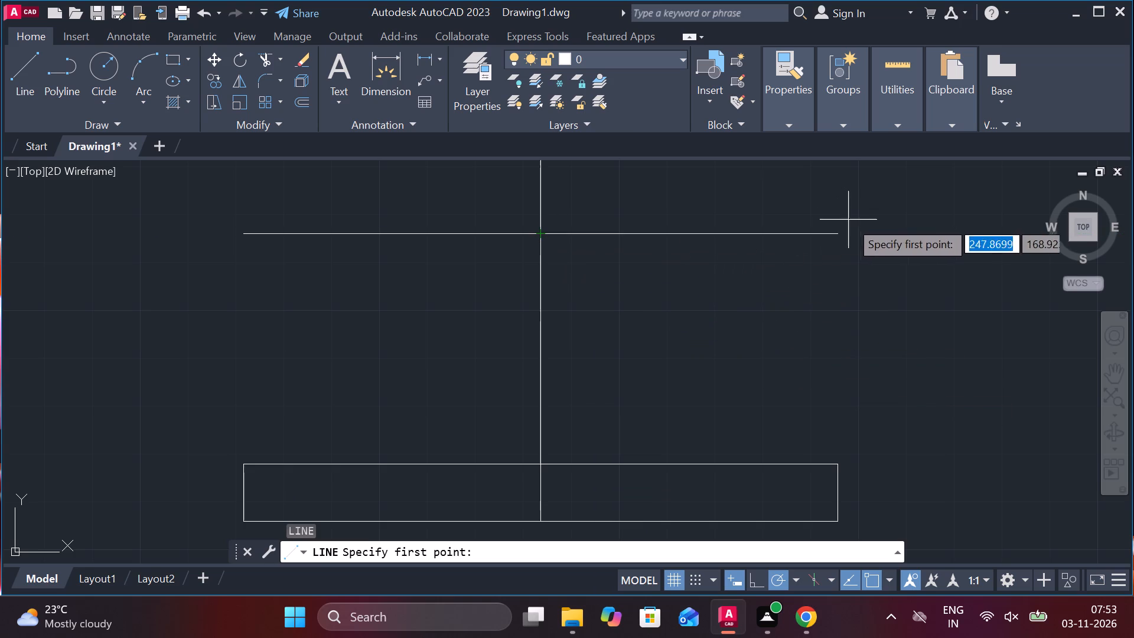
type("19")
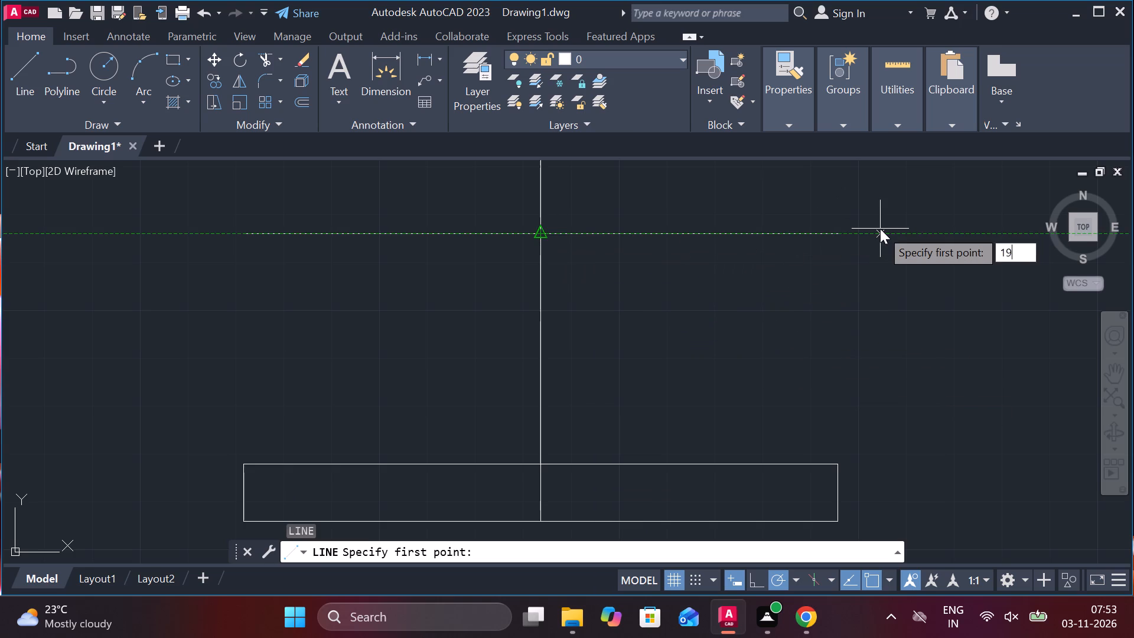
key("Return")
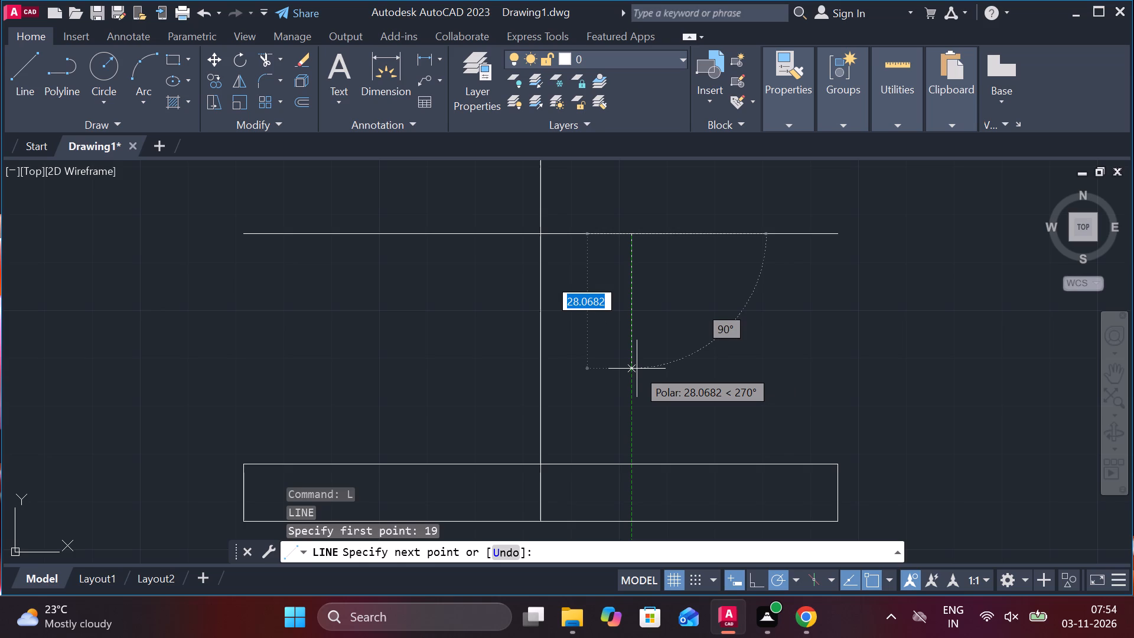
key("4")
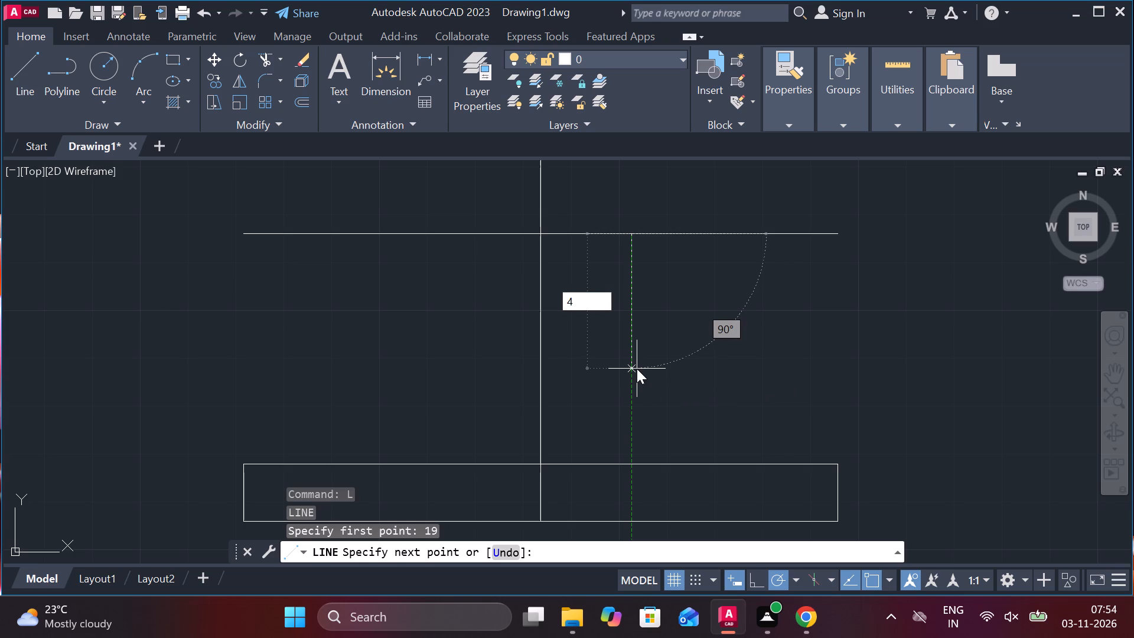
key("6")
key("Return")
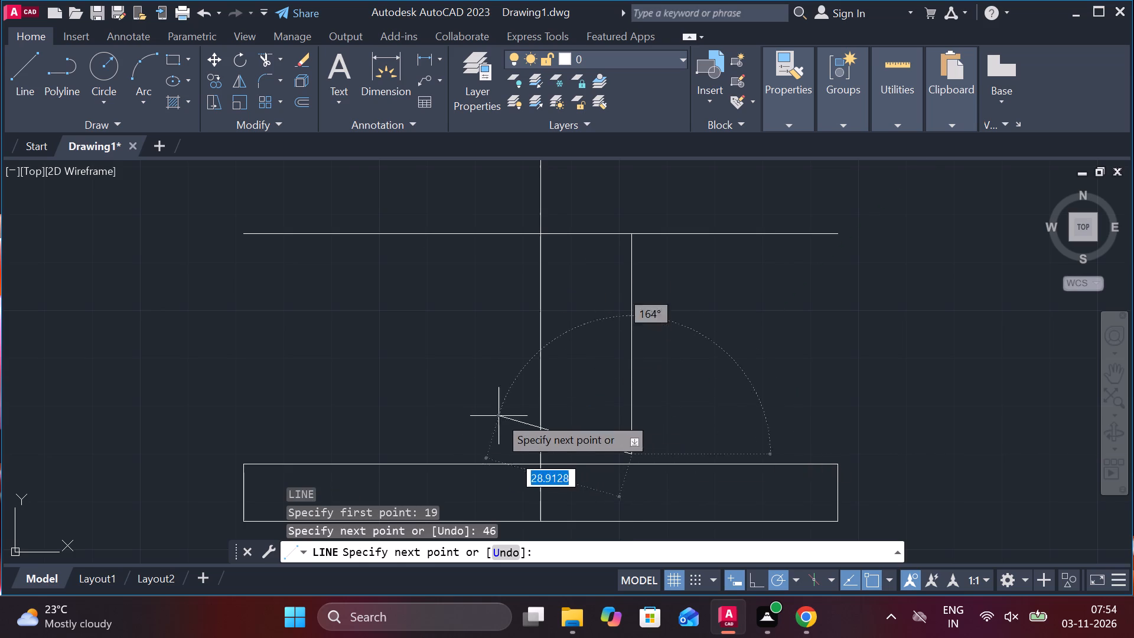
middle_click_drag(435, 400, 454, 366)
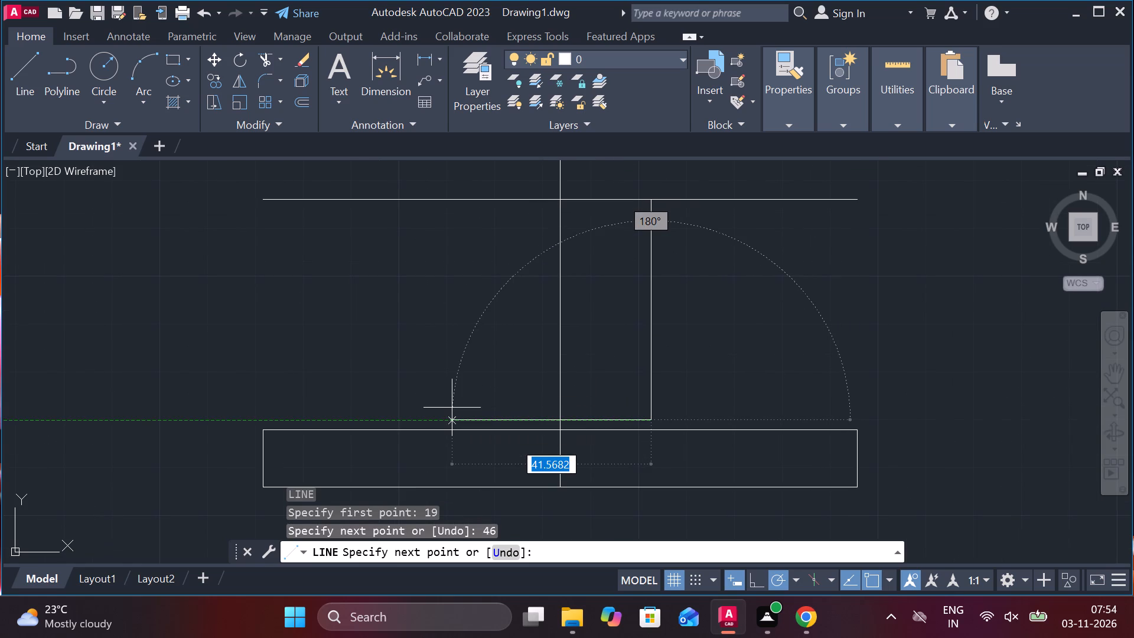
key("3")
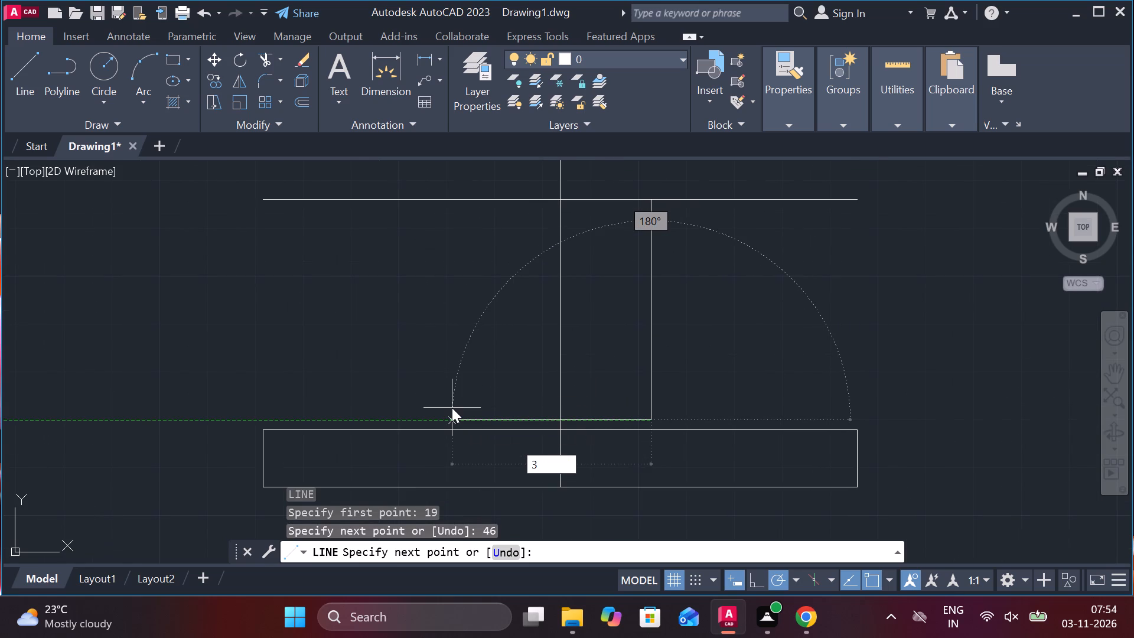
key("8")
key("Return")
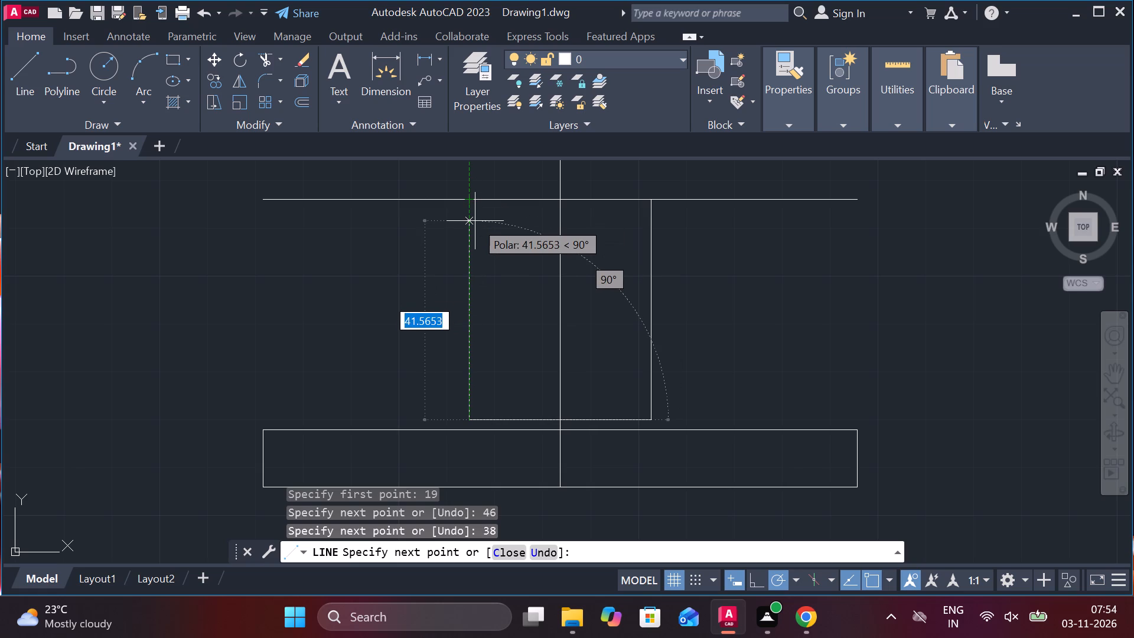
type("46")
key("Return")
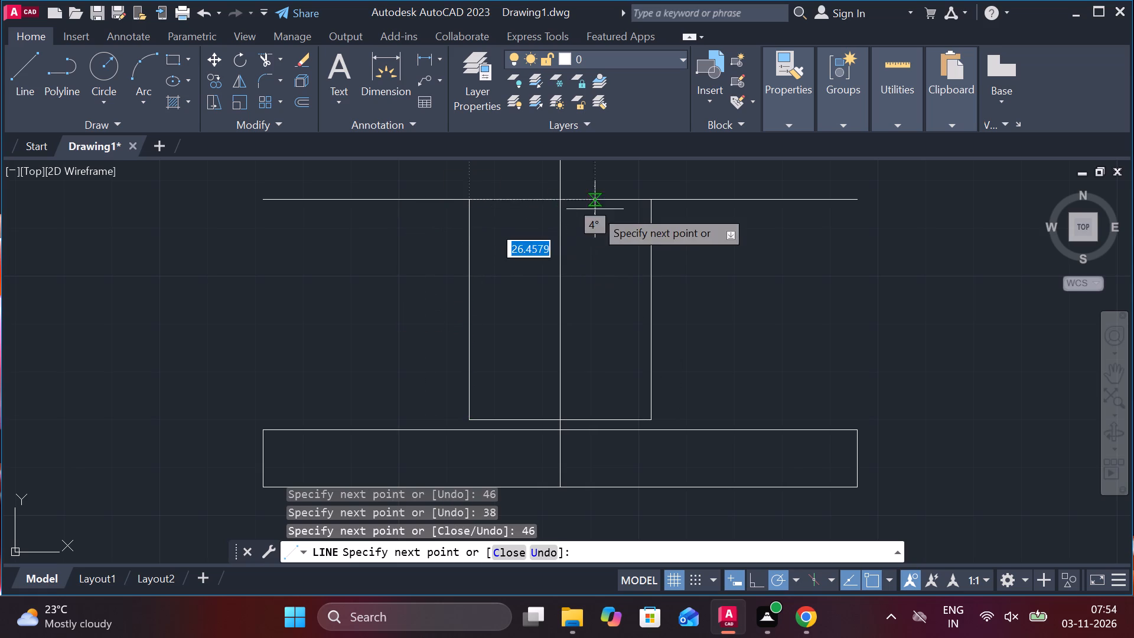
key("Escape")
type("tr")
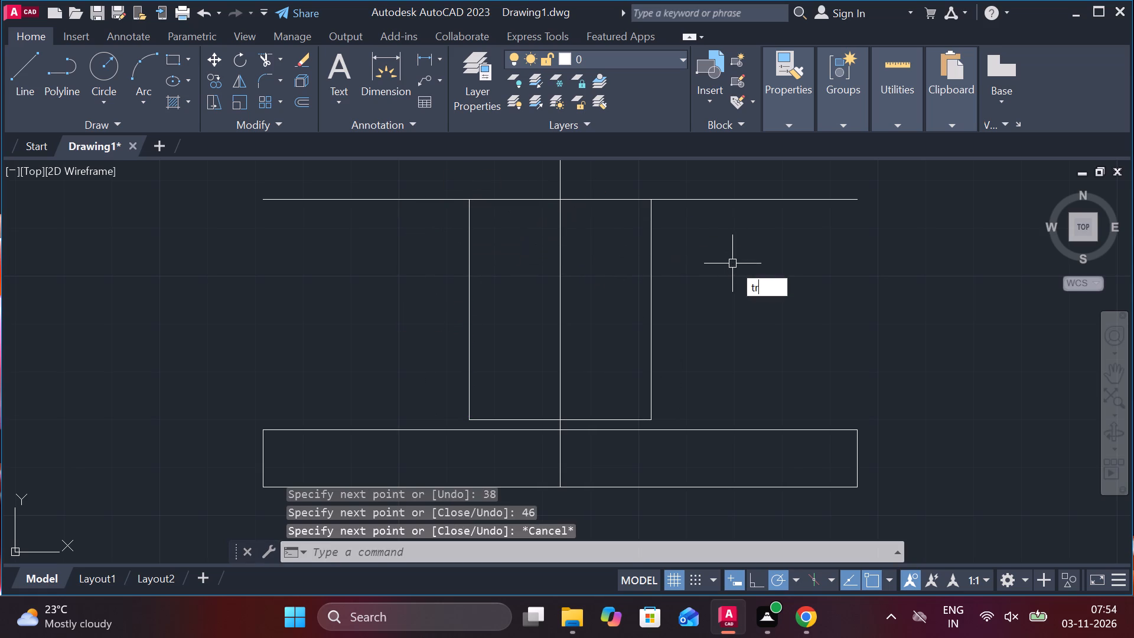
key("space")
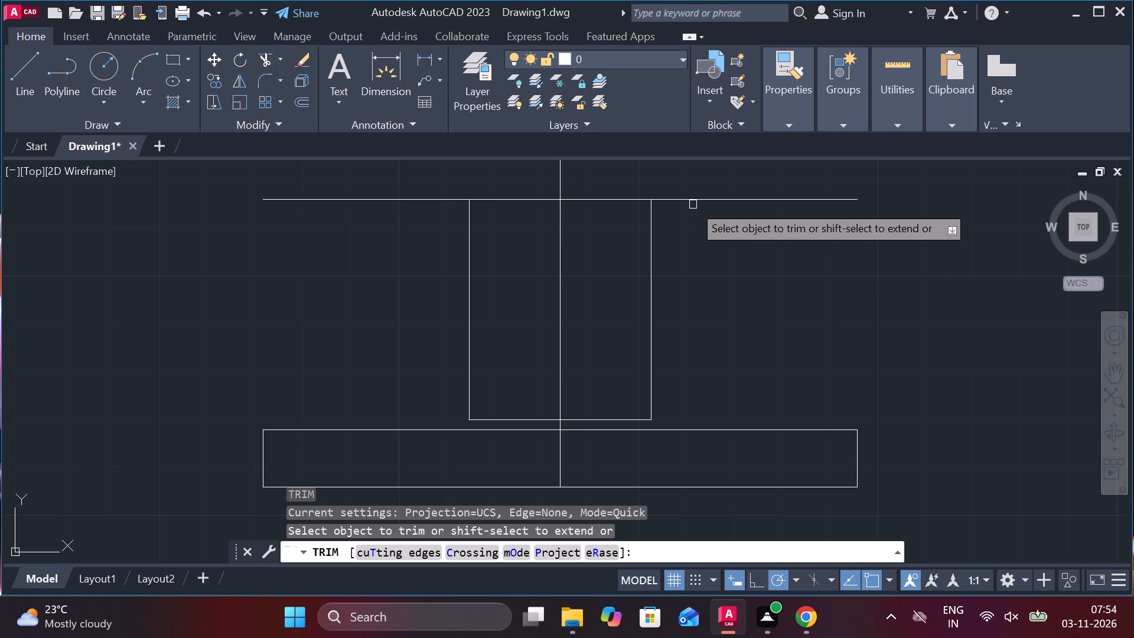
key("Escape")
Draw a vertical line from the base's top edge, 30 to the right of its midpoint, up to the offset line.
middle_click_drag(773, 334, 750, 330)
key("l")
key("Return")
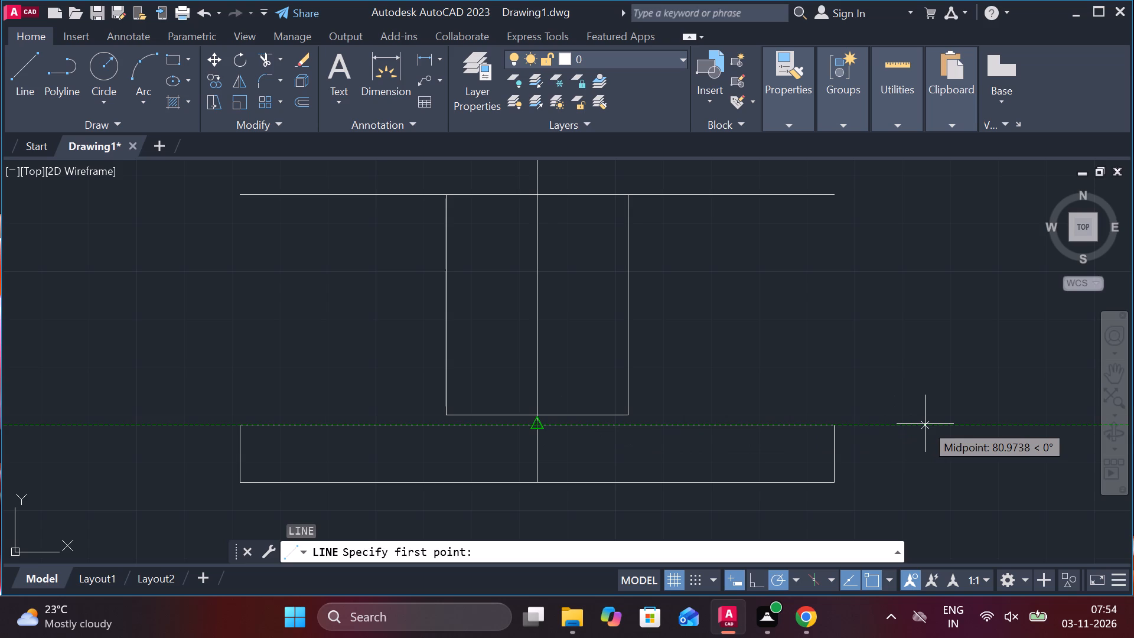
type("30")
key("Return")
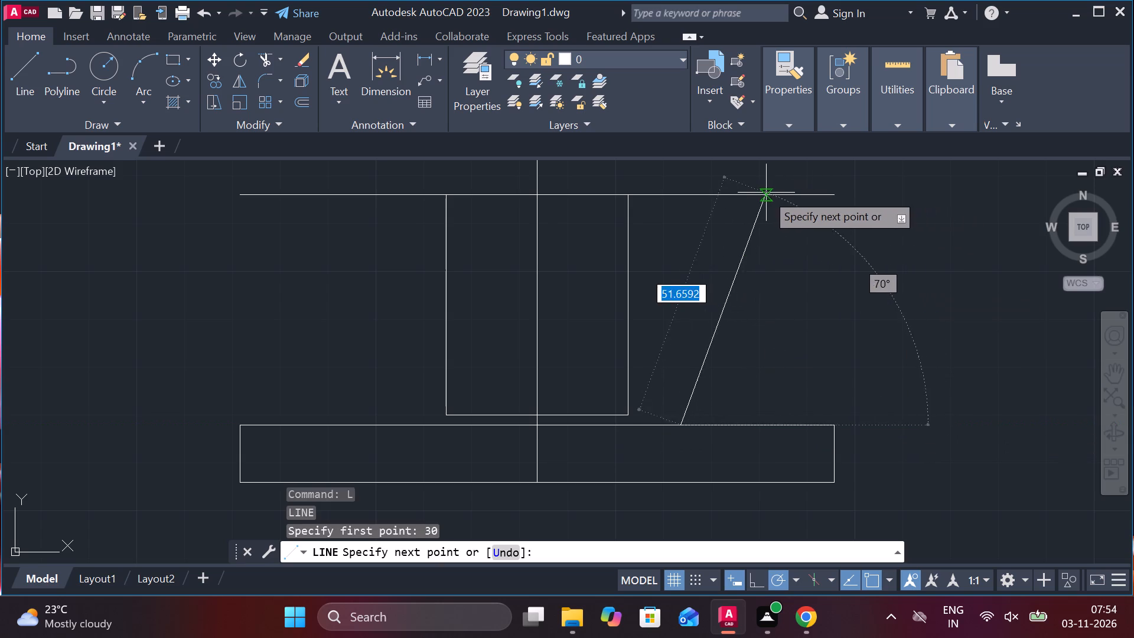
left_click(678, 197)
key("Escape")
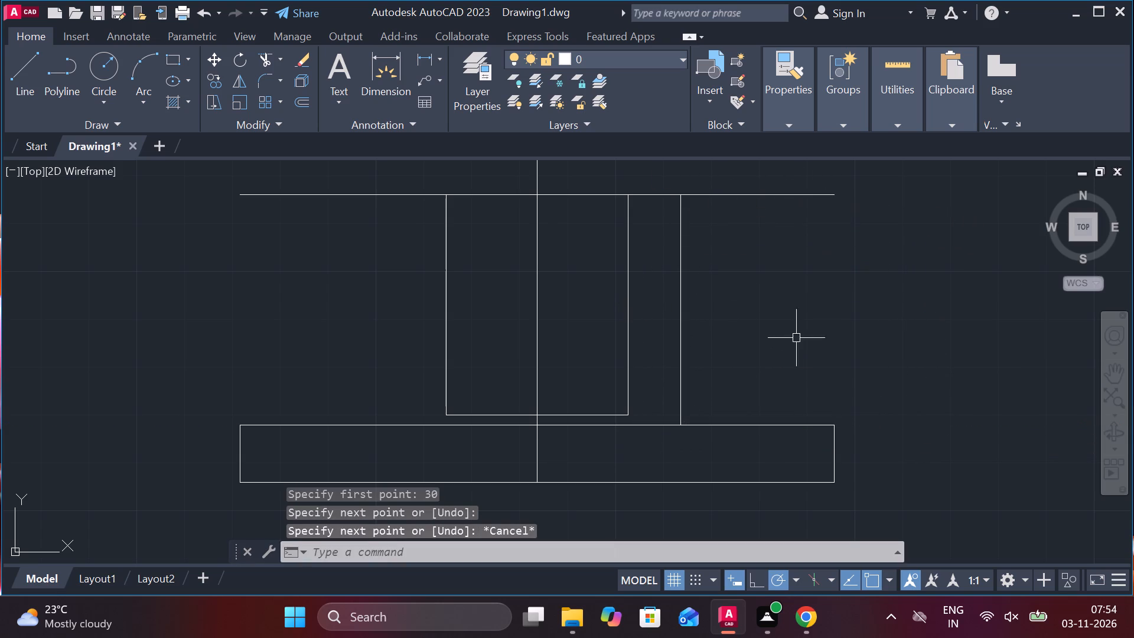
Mirror the new vertical line about the centre line, keeping the source line.
left_click(677, 332)
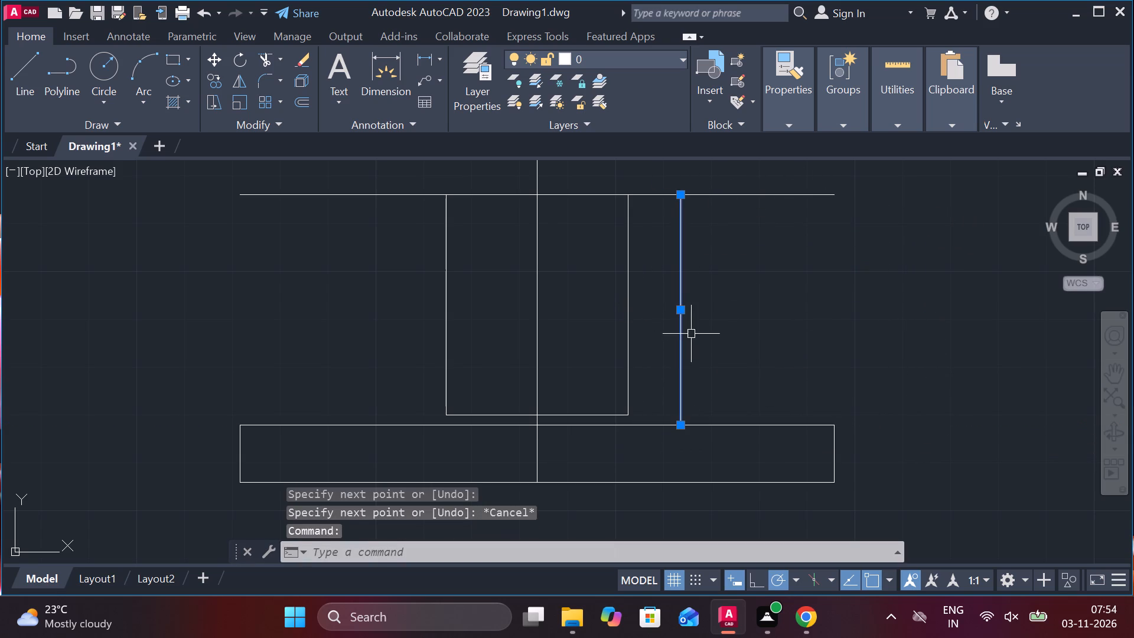
key("m")
key("i")
key("Return")
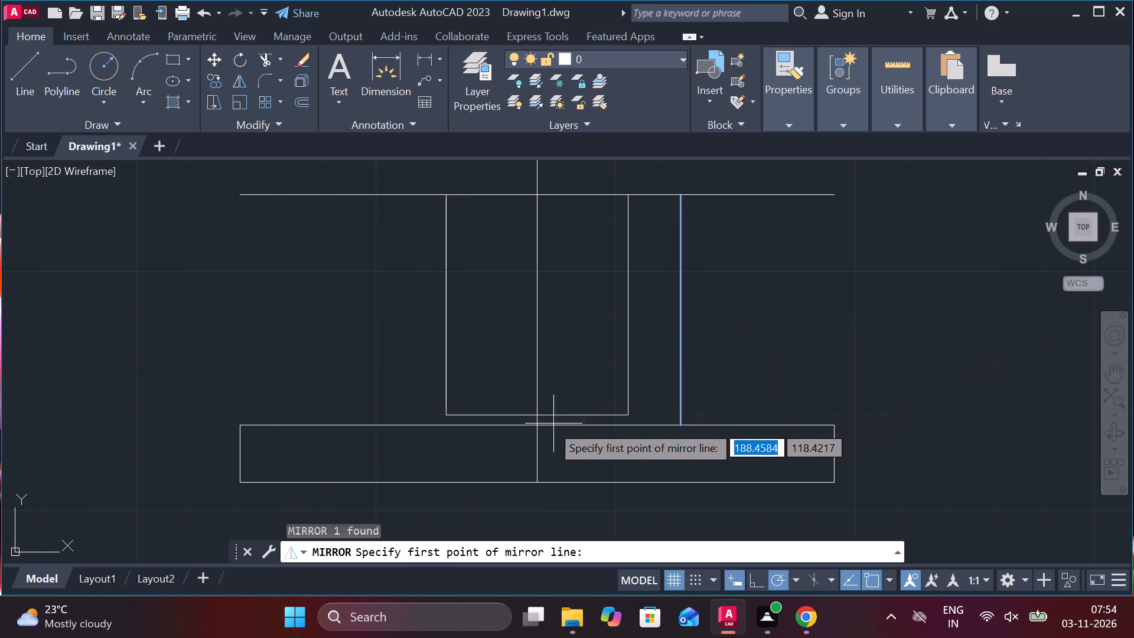
left_click(542, 425)
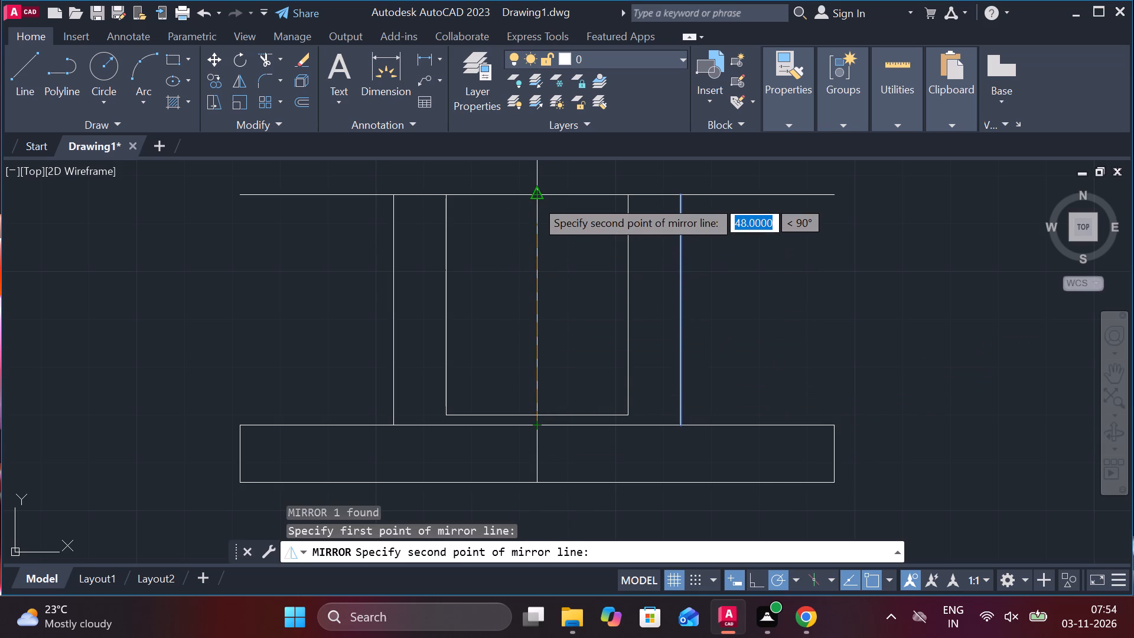
left_click(535, 199)
left_click_drag(581, 256, 535, 199)
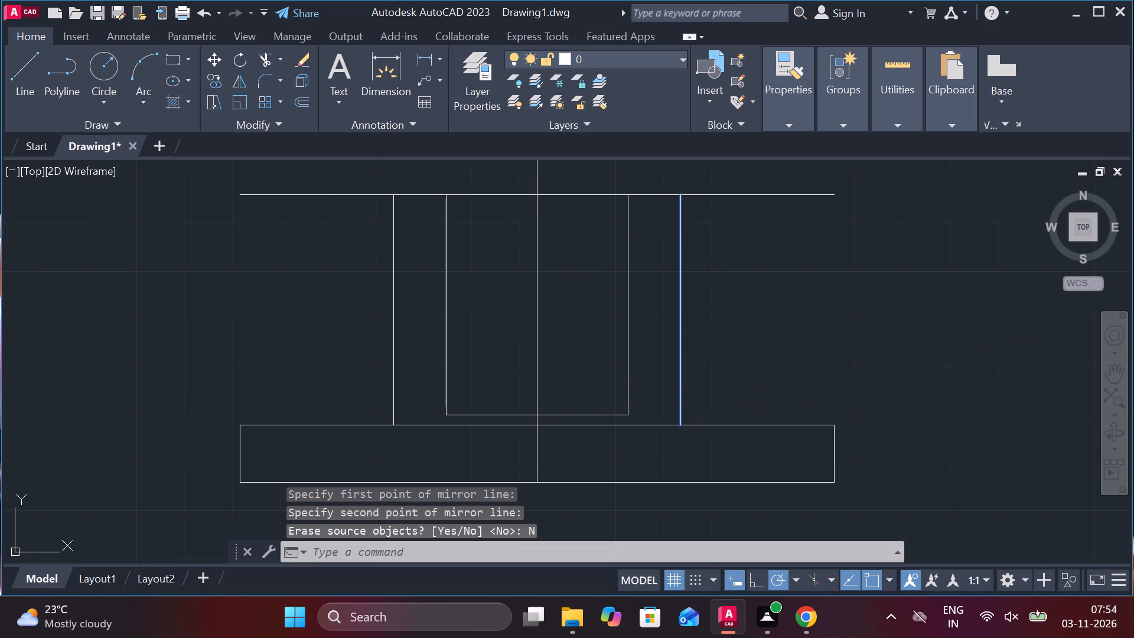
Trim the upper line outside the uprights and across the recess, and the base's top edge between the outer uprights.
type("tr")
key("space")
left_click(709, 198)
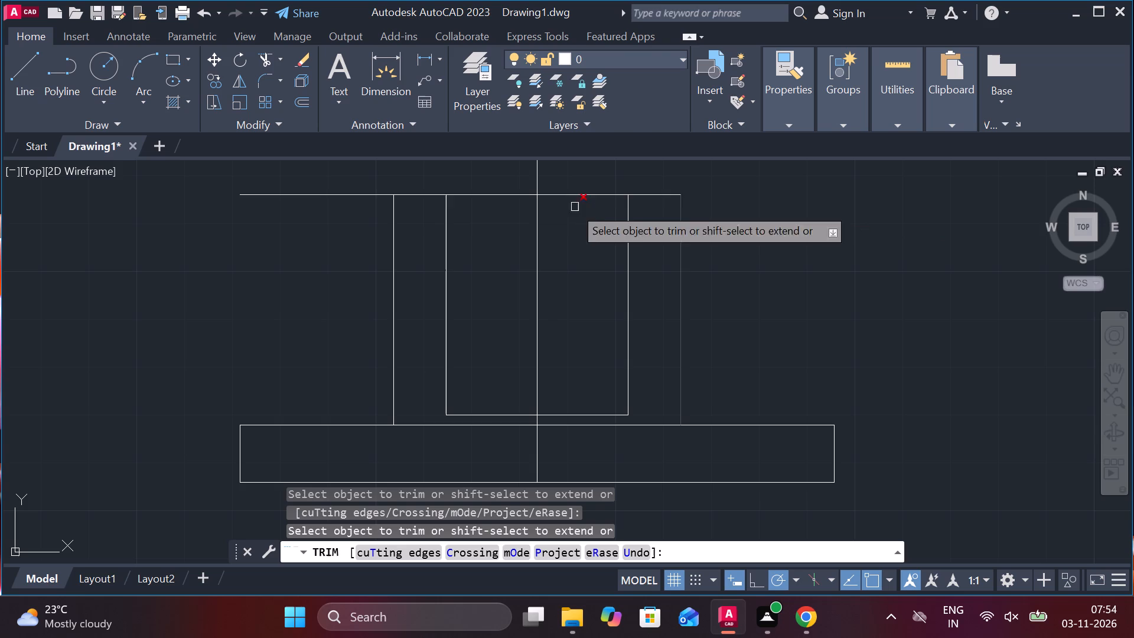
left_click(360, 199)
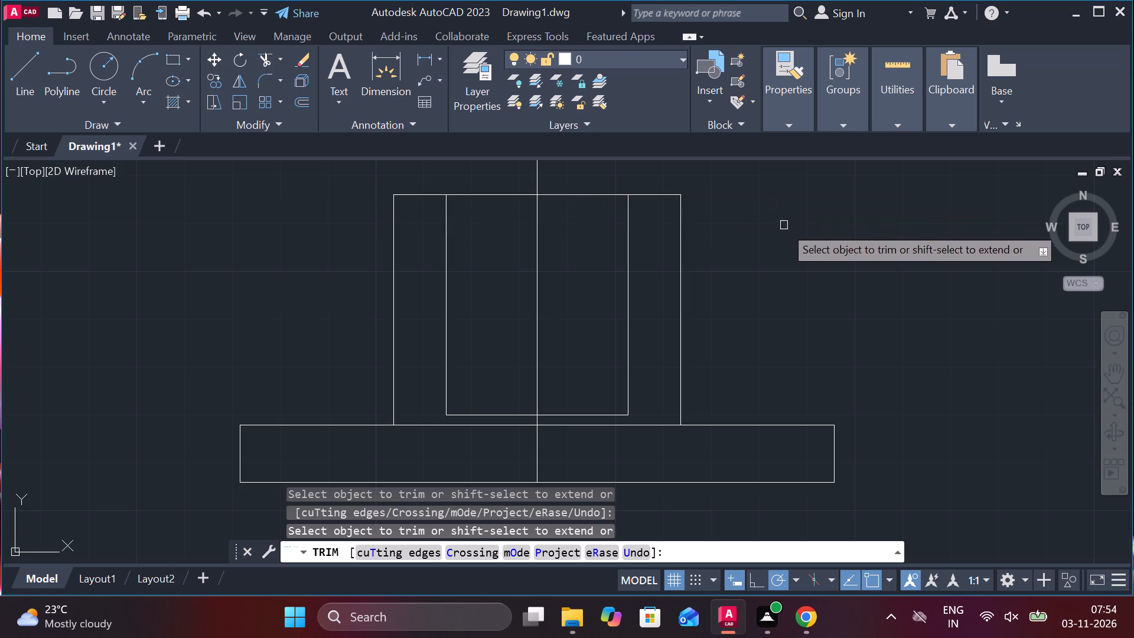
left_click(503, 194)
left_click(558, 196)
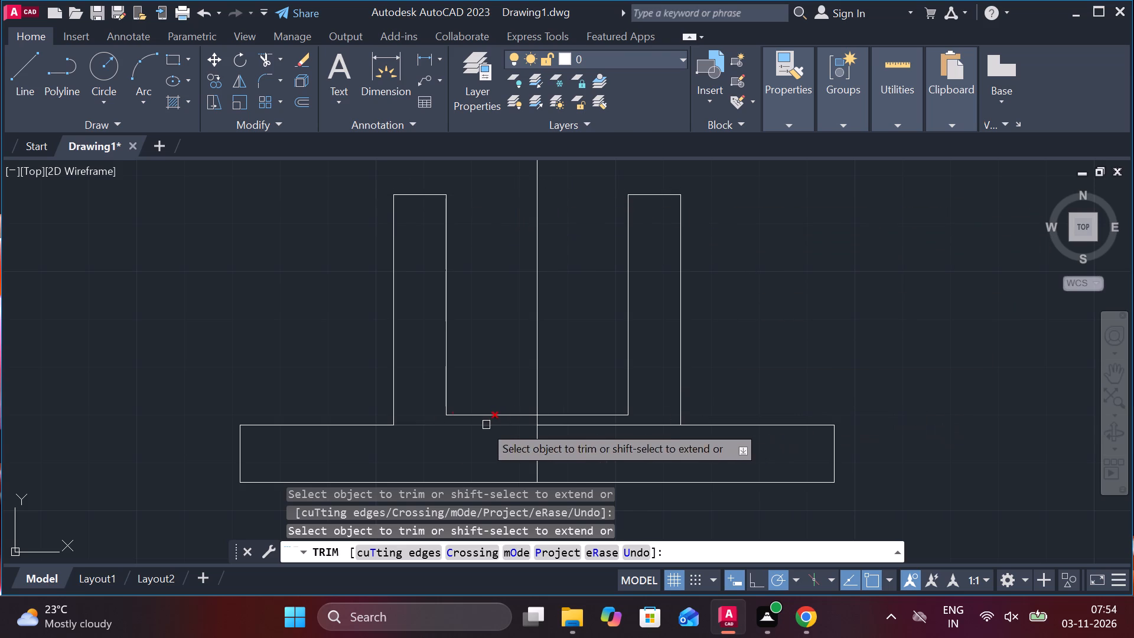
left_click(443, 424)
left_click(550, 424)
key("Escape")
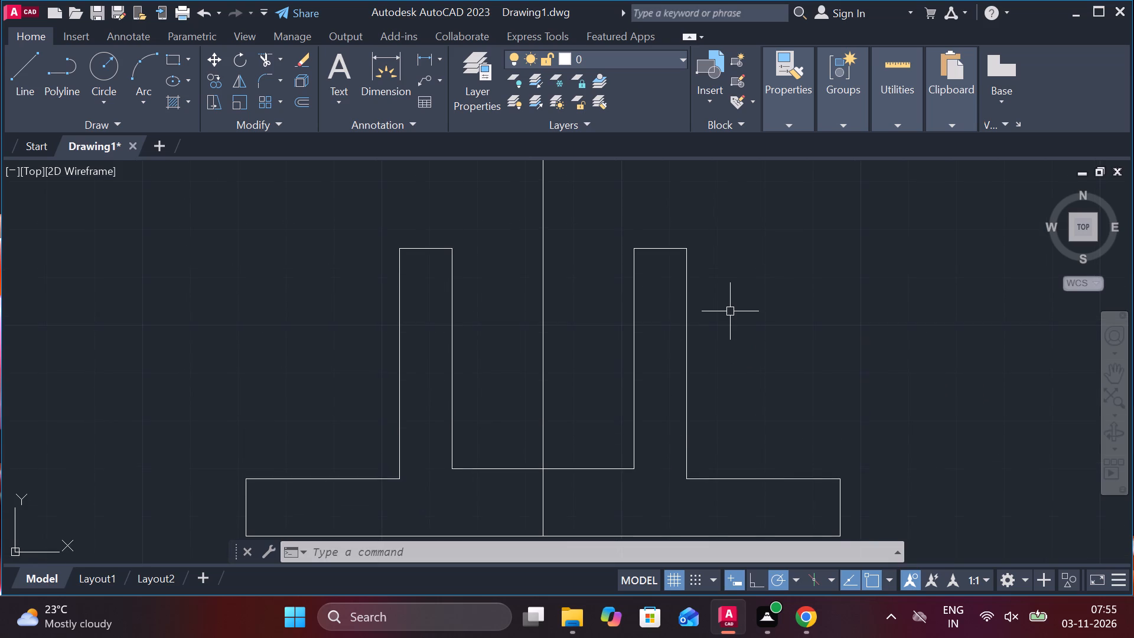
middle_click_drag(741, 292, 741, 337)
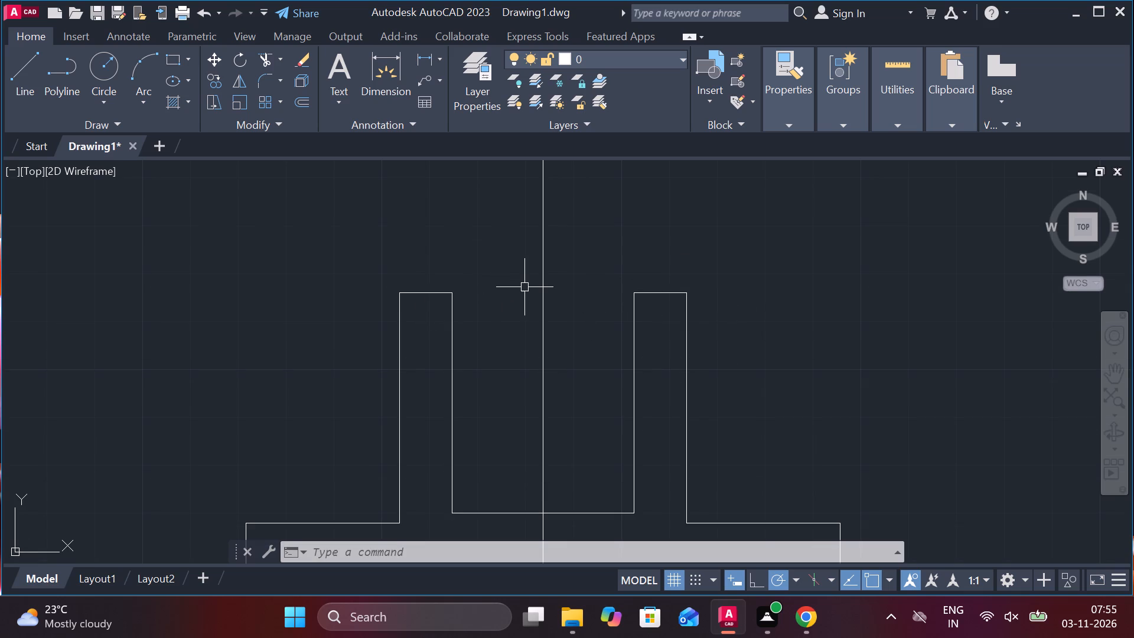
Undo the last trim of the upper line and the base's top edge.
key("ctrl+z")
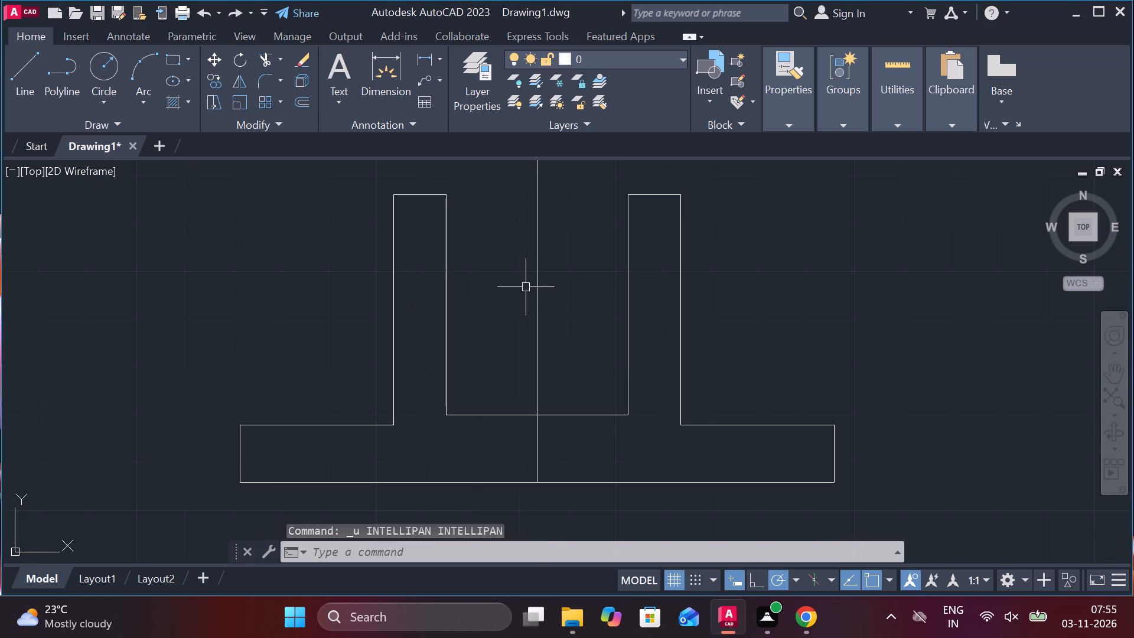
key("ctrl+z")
Offset the upper horizontal line upward by 10.
middle_click_drag(529, 290, 542, 406)
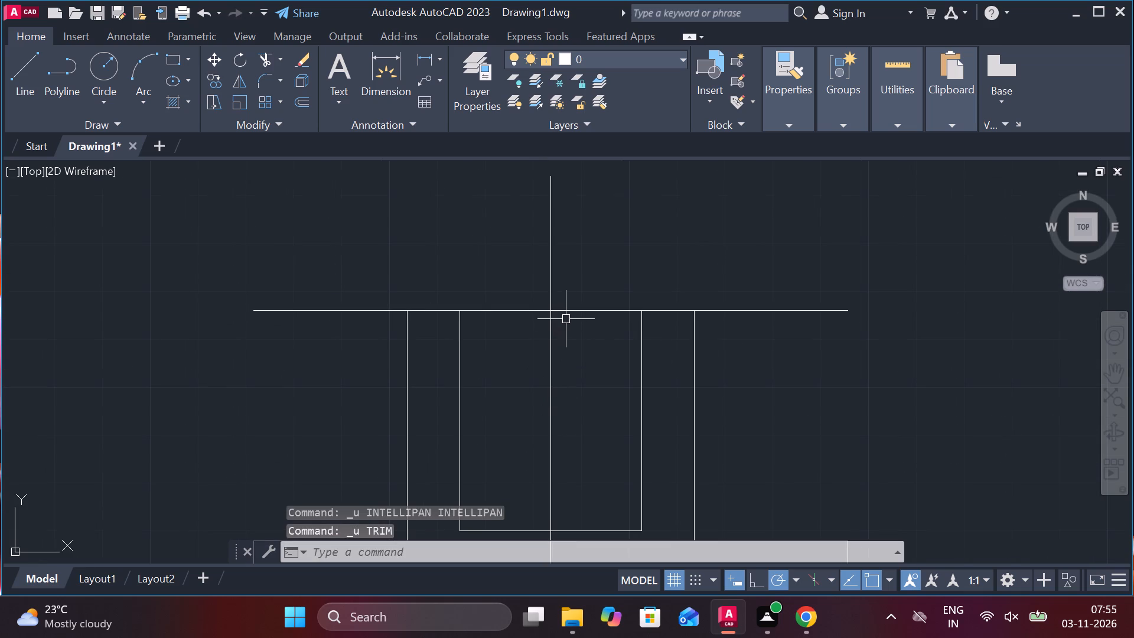
left_click(575, 310)
key("o")
key("Return")
key("Return")
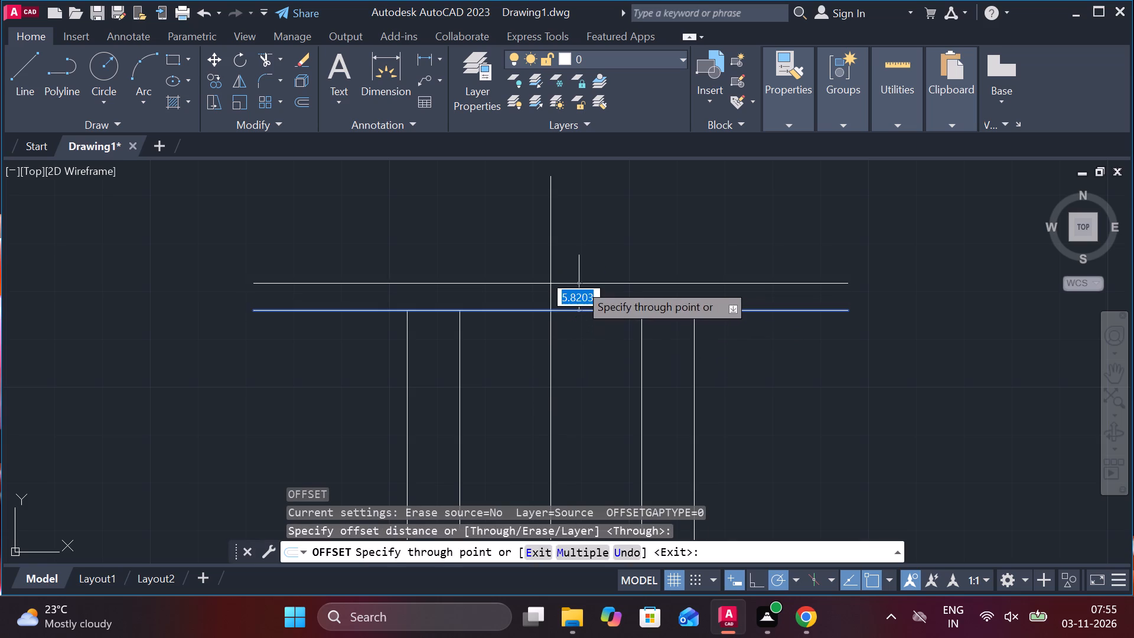
type("10")
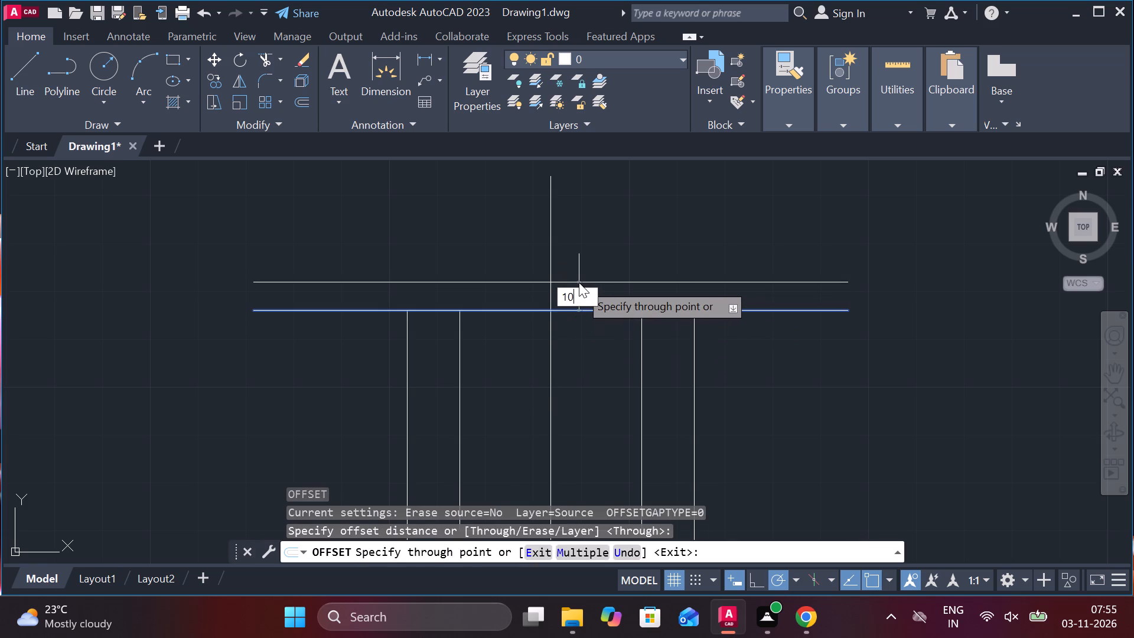
key("Return")
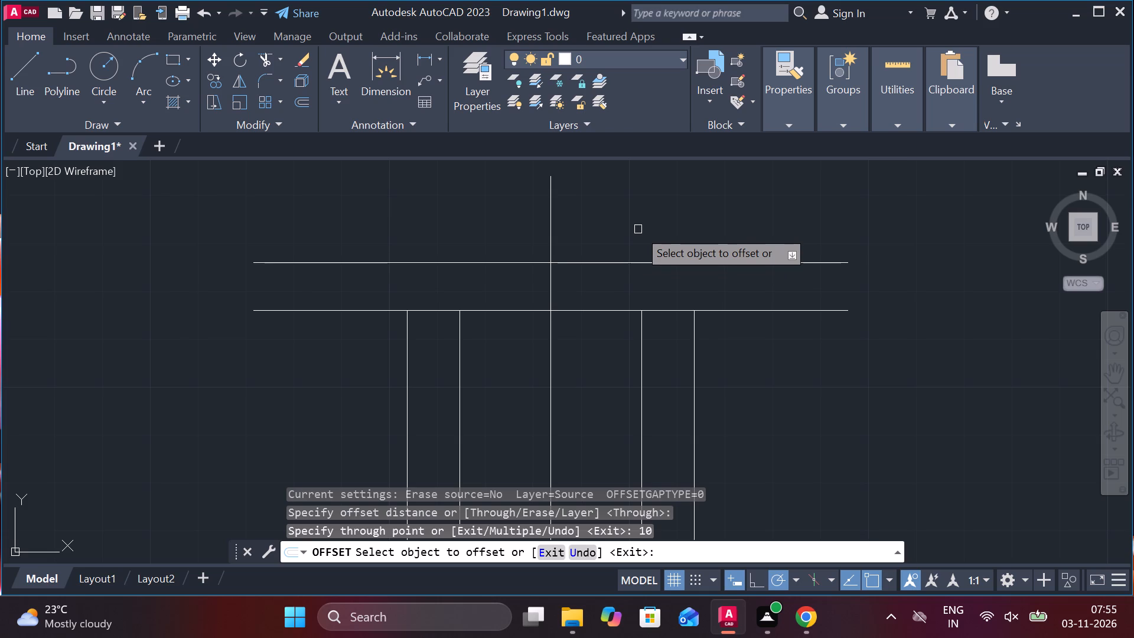
middle_click(658, 231)
key("Escape")
Draw a vertical line 22 to the right of the topmost line's midpoint, down to the horizontal line below.
key("l")
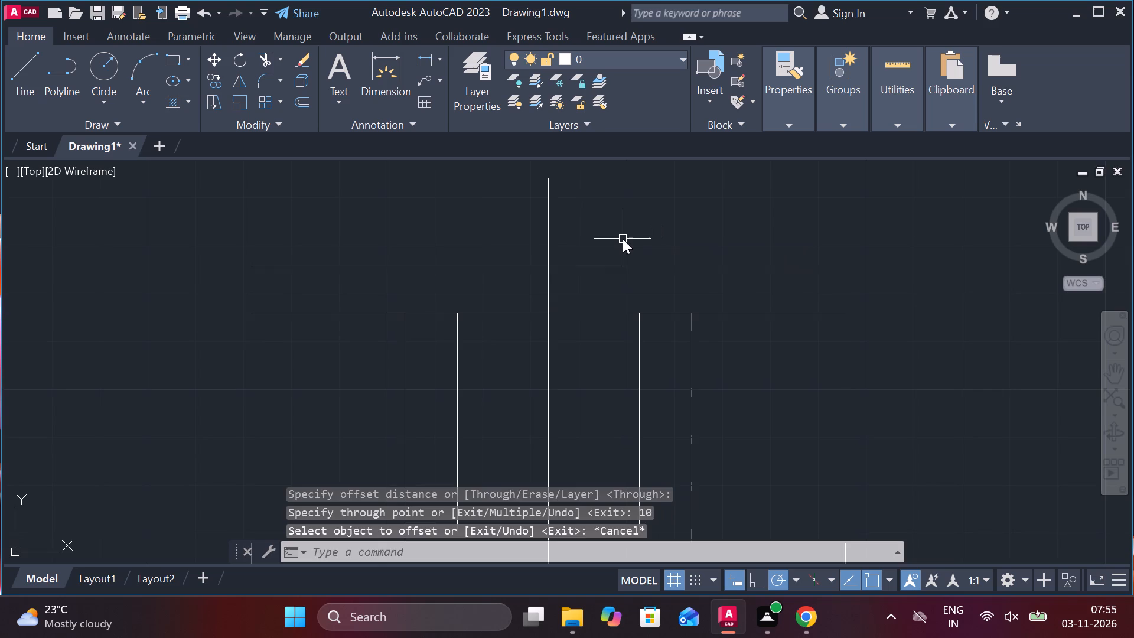
key("Return")
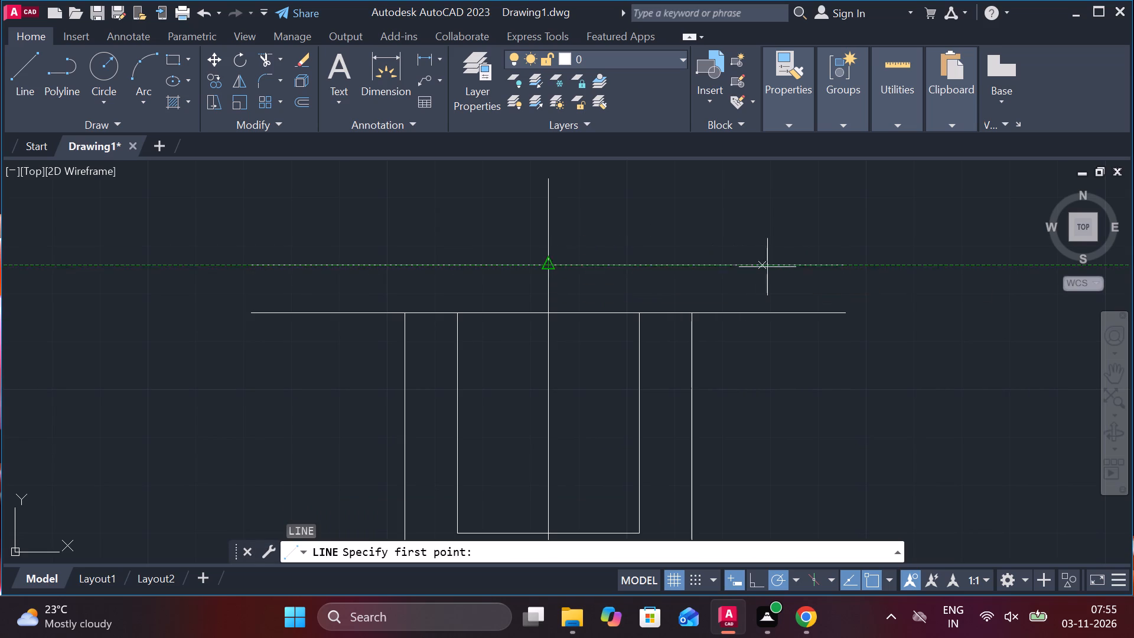
type("22")
key("space")
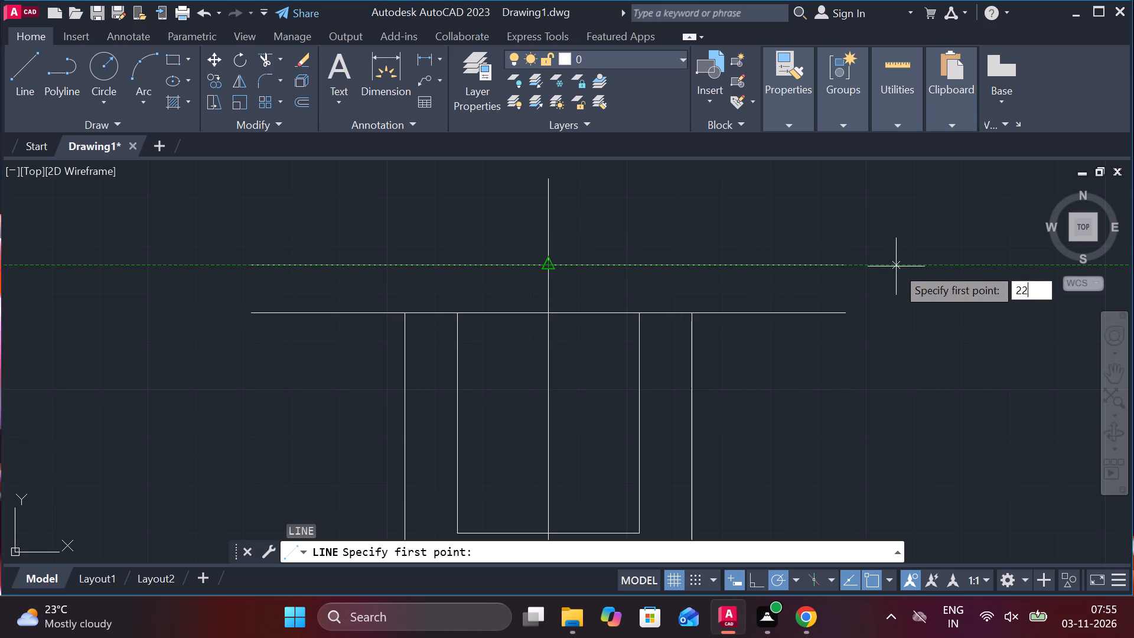
left_click(657, 311)
key("Escape")
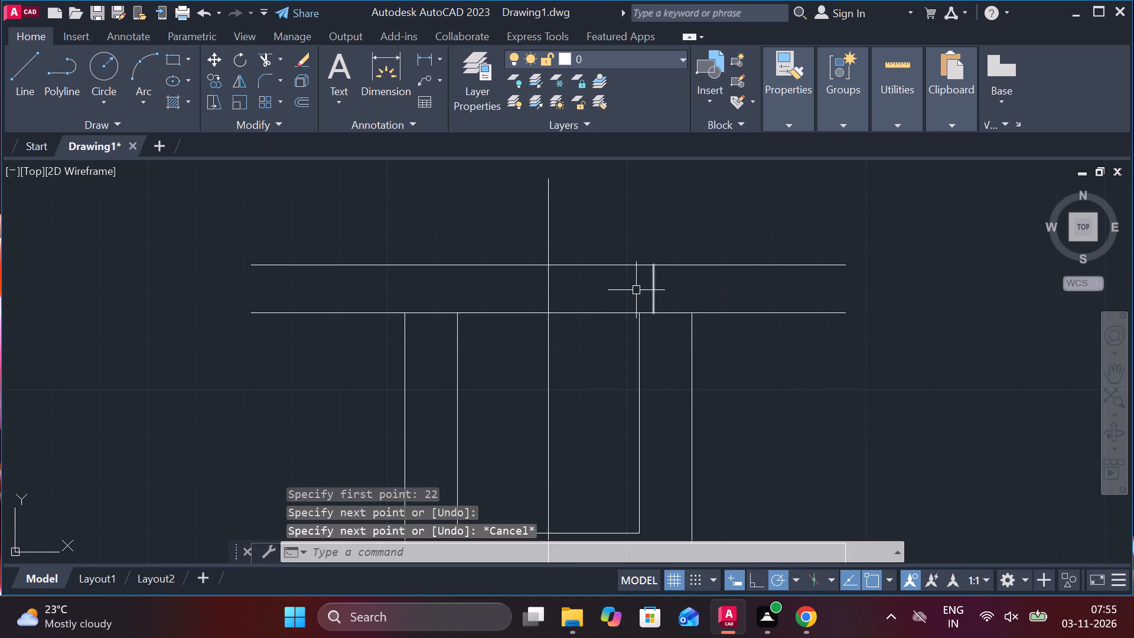
Mirror the short vertical line about the centre line, keeping the source line.
left_click(651, 287)
type("mi")
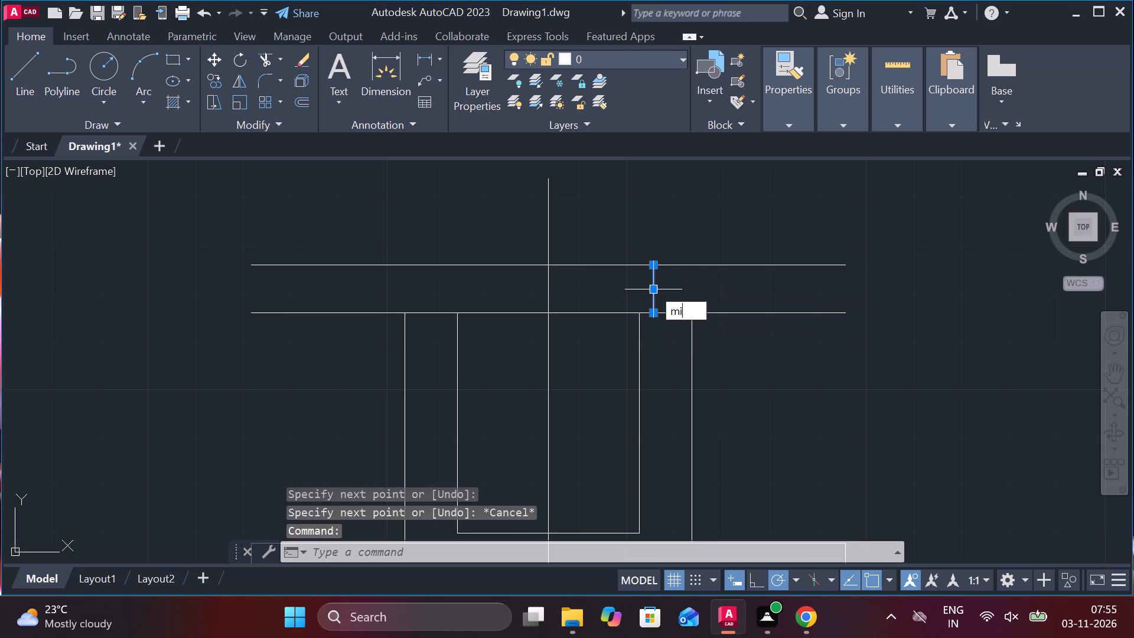
key("Return")
double_click(546, 313)
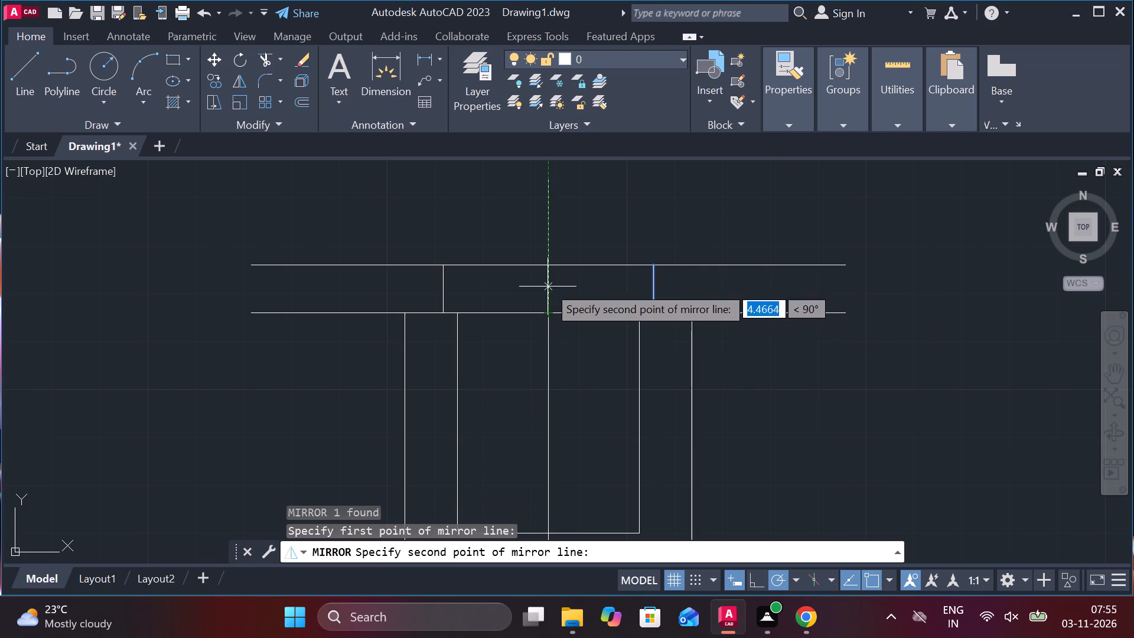
left_click(545, 262)
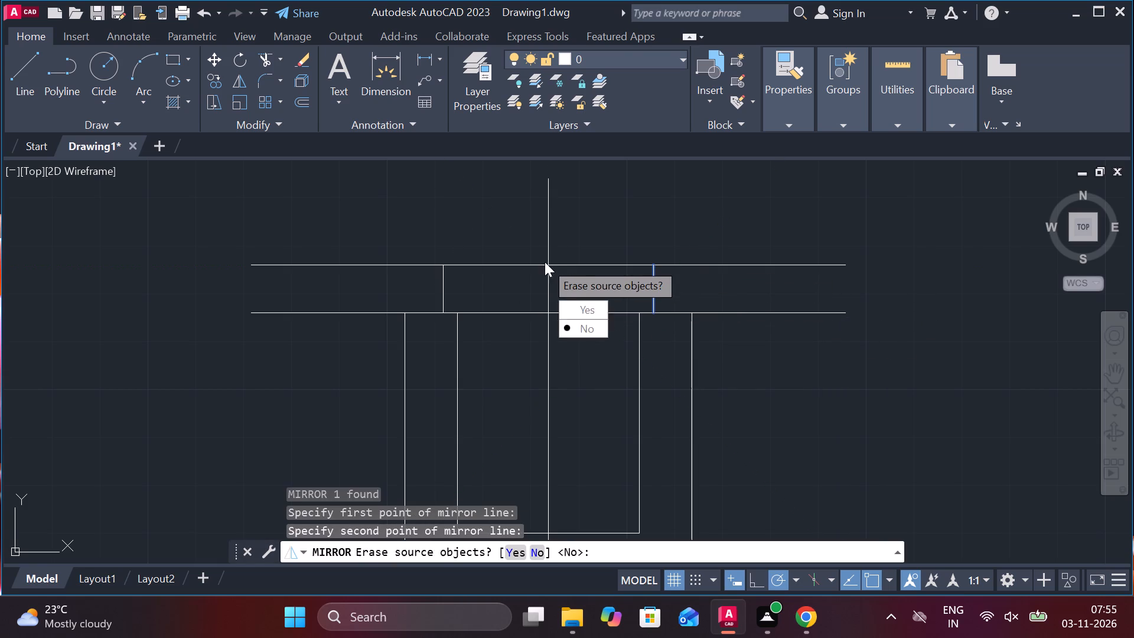
left_click_drag(584, 320, 545, 262)
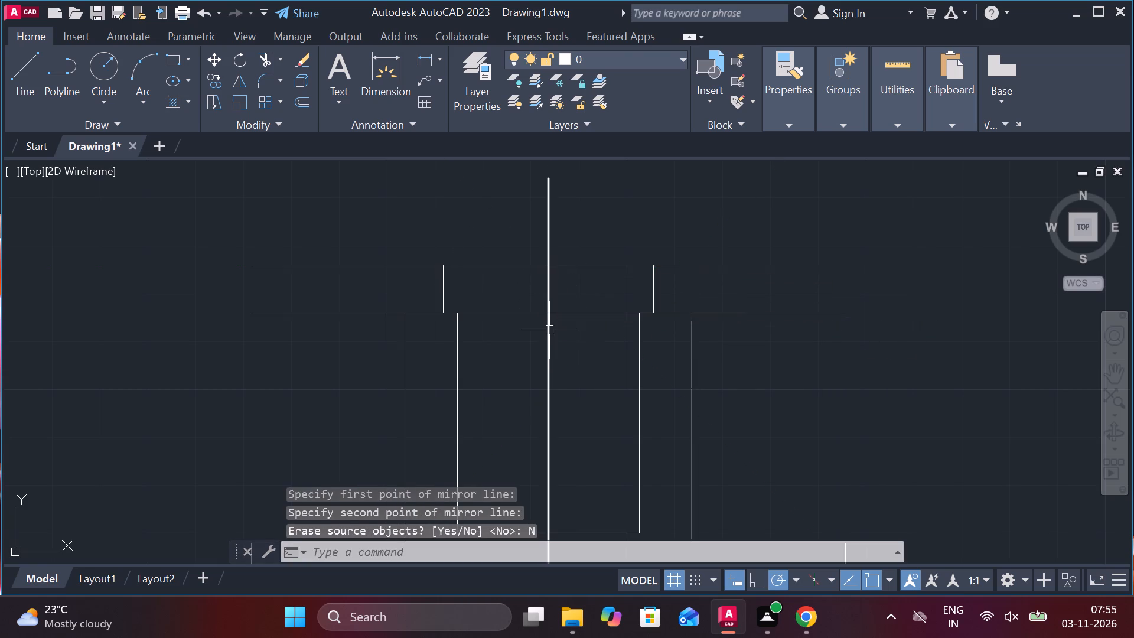
key("Escape")
Trim the outer ends of both upper horizontal lines and the lower one's span between the recess walls.
type("trv")
key("BackSpace")
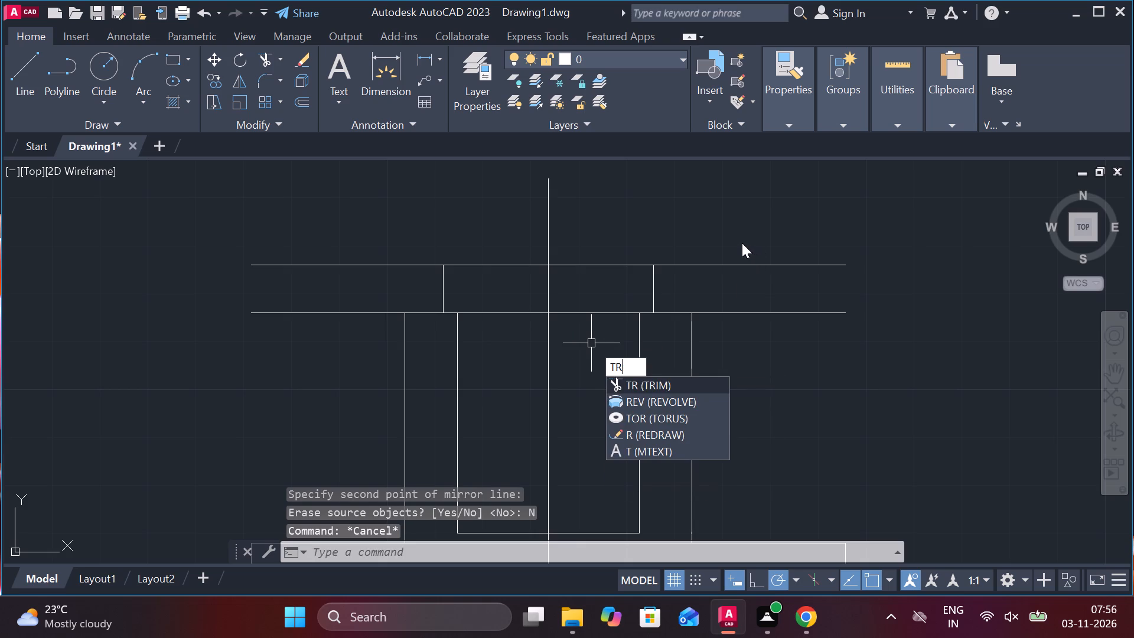
key("Return")
left_click(742, 243)
left_click(744, 327)
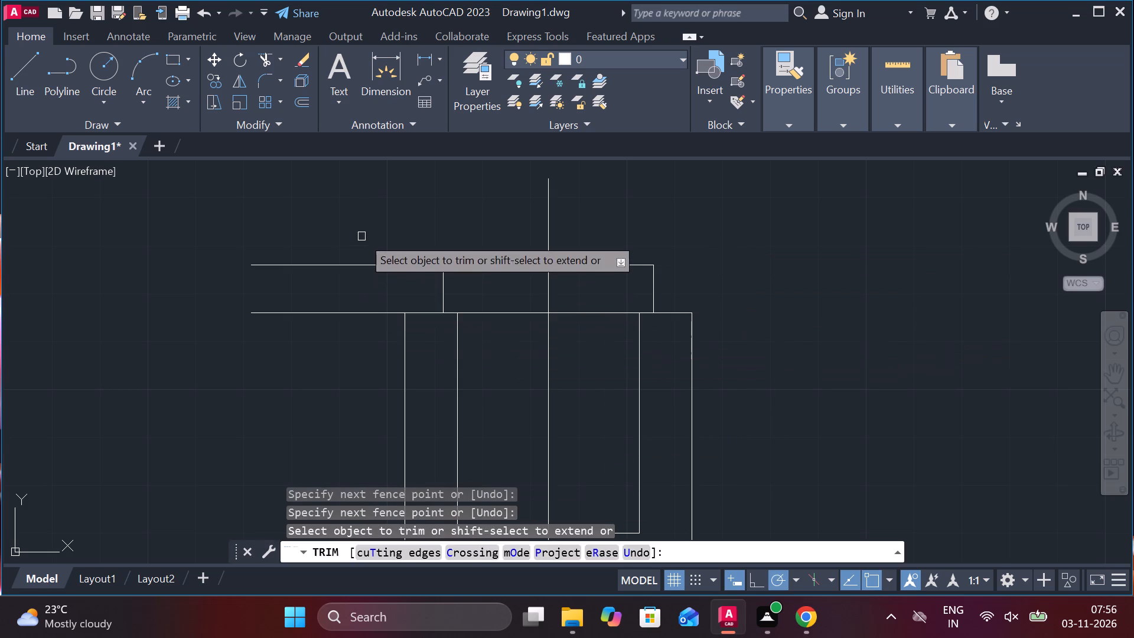
left_click(361, 236)
left_click(348, 355)
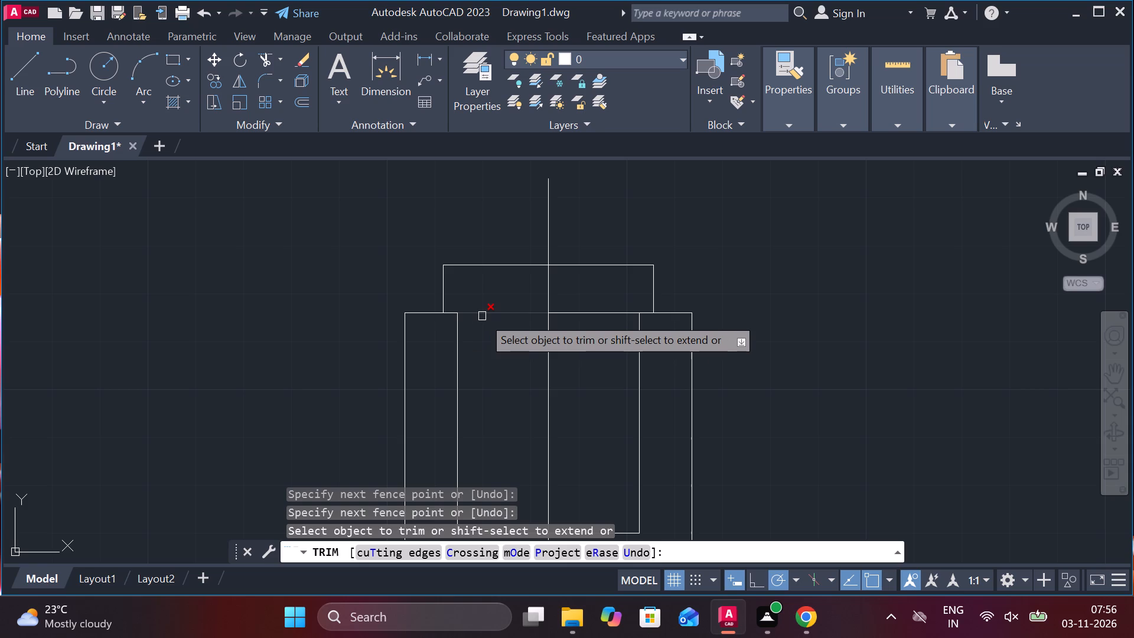
left_click(482, 316)
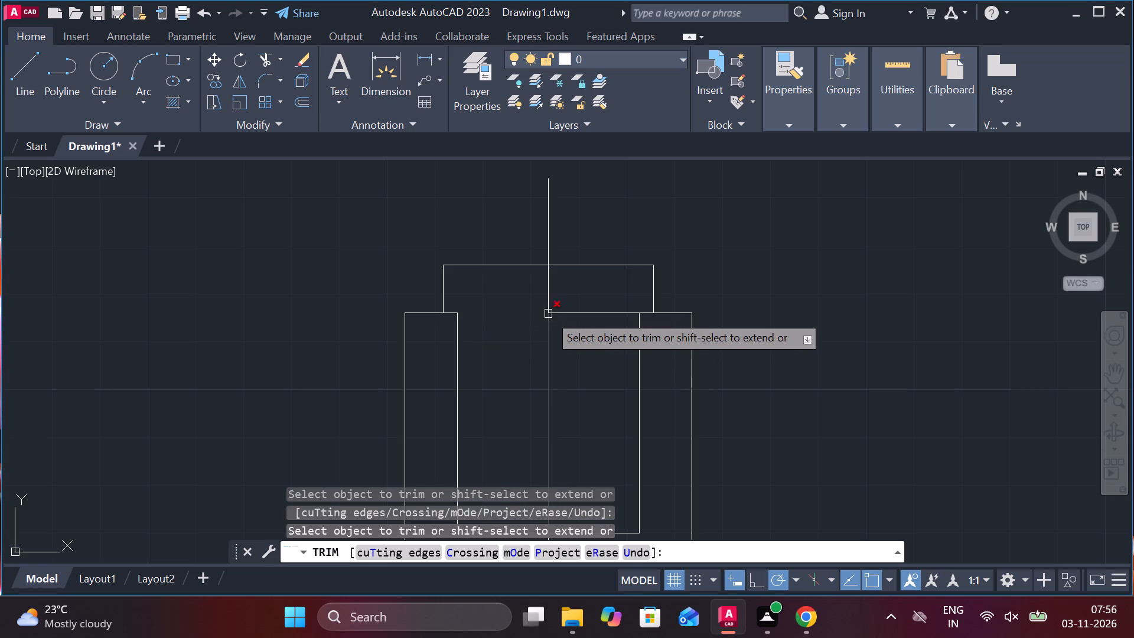
left_click(585, 314)
scroll(555, 304, "down", 3)
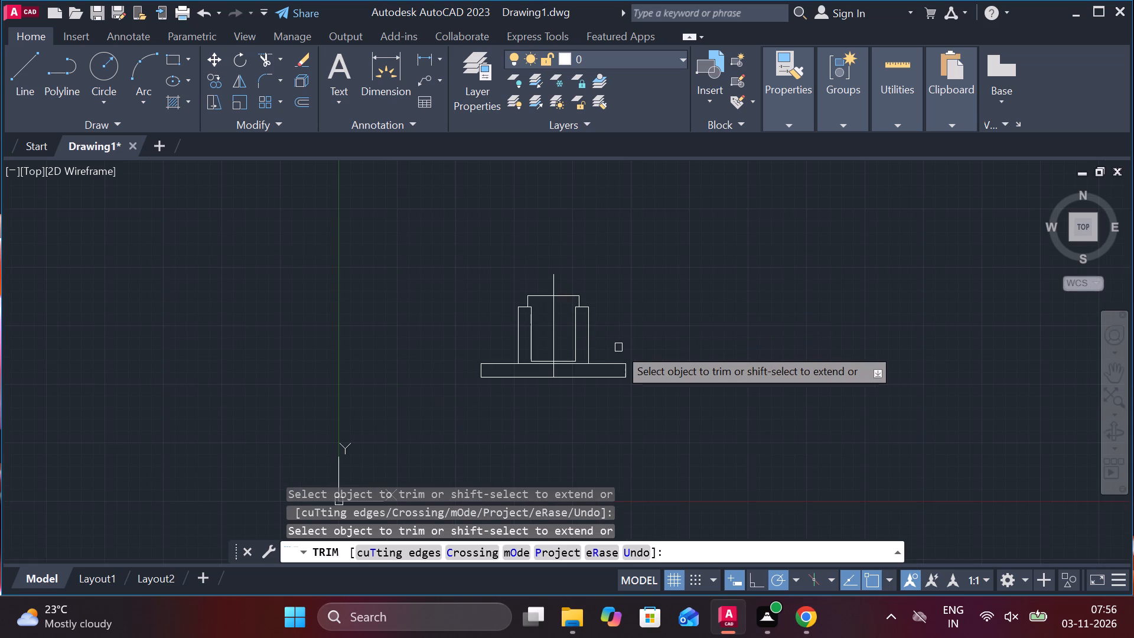
scroll(618, 347, "up", 2)
middle_click_drag(618, 346, 645, 337)
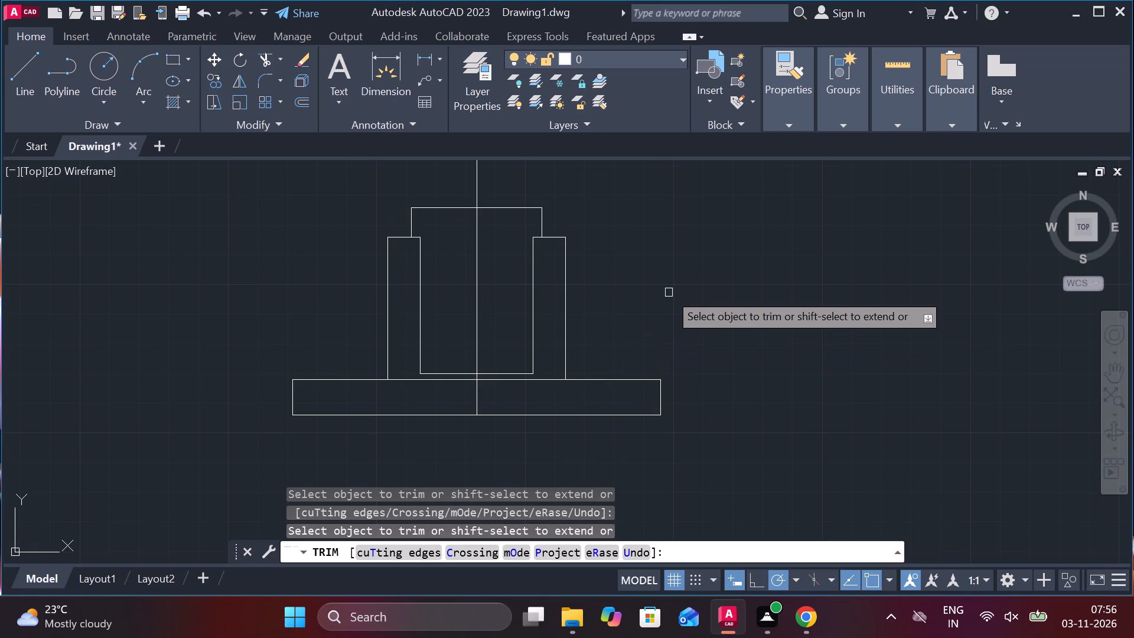
key("Escape")
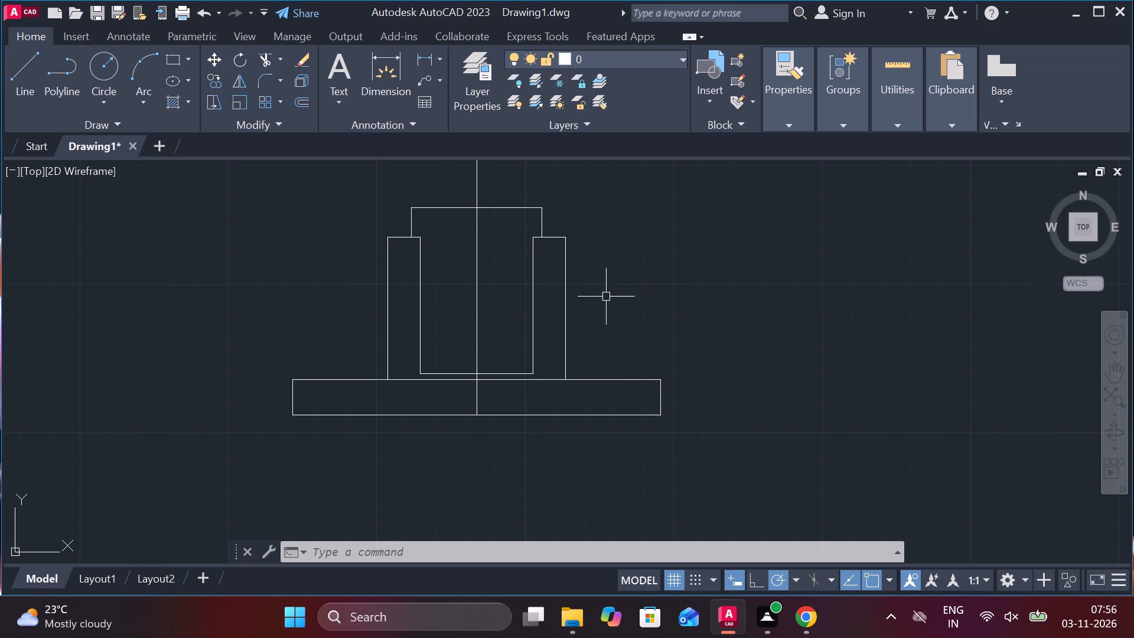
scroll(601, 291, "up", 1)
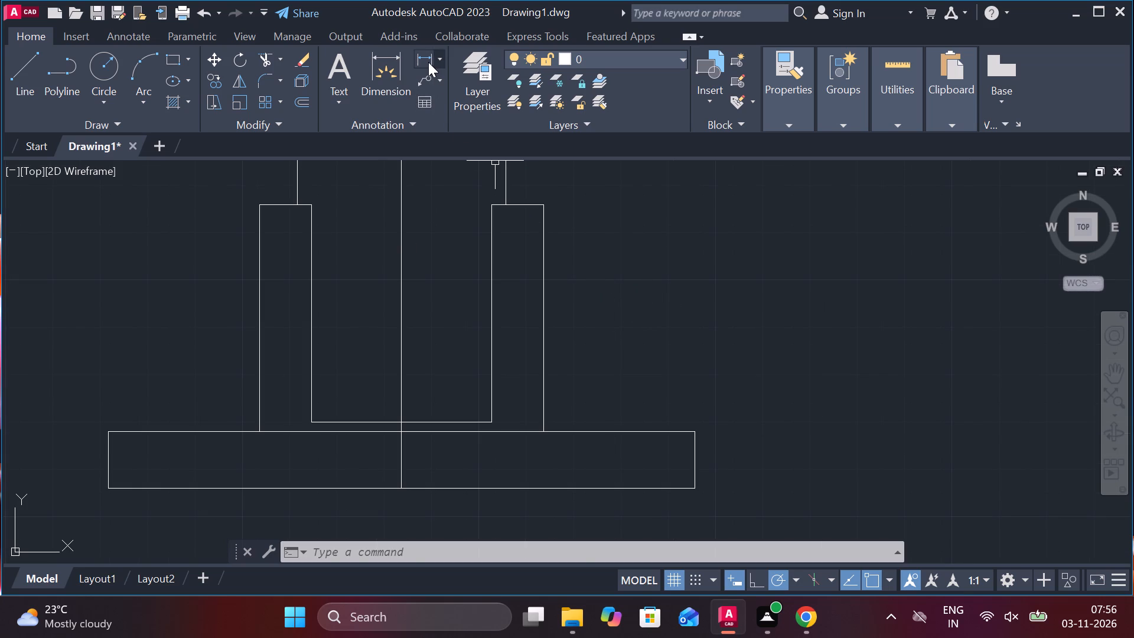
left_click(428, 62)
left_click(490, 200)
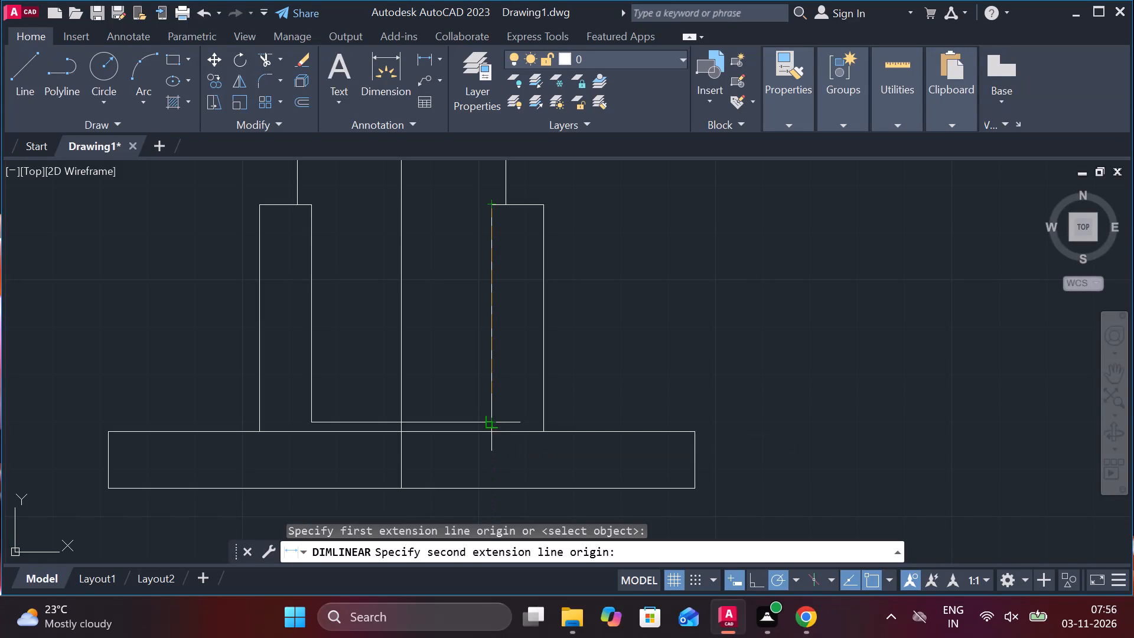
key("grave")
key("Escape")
Offset the recess's bottom line upward by 2.
middle_click_drag(476, 379, 588, 410)
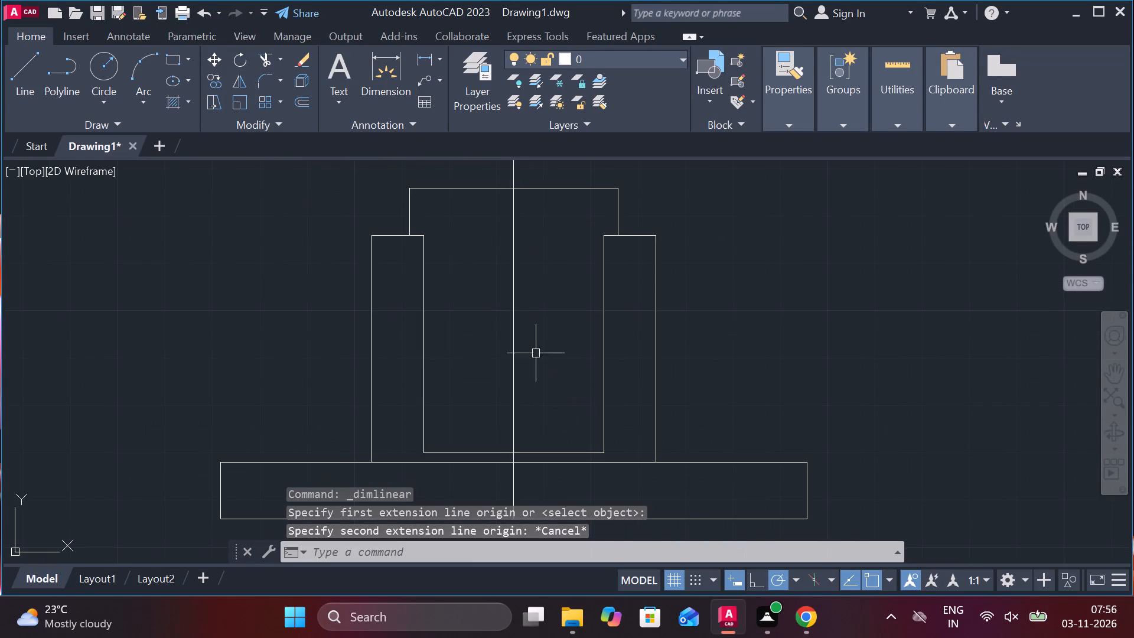
left_click(557, 455)
key("o")
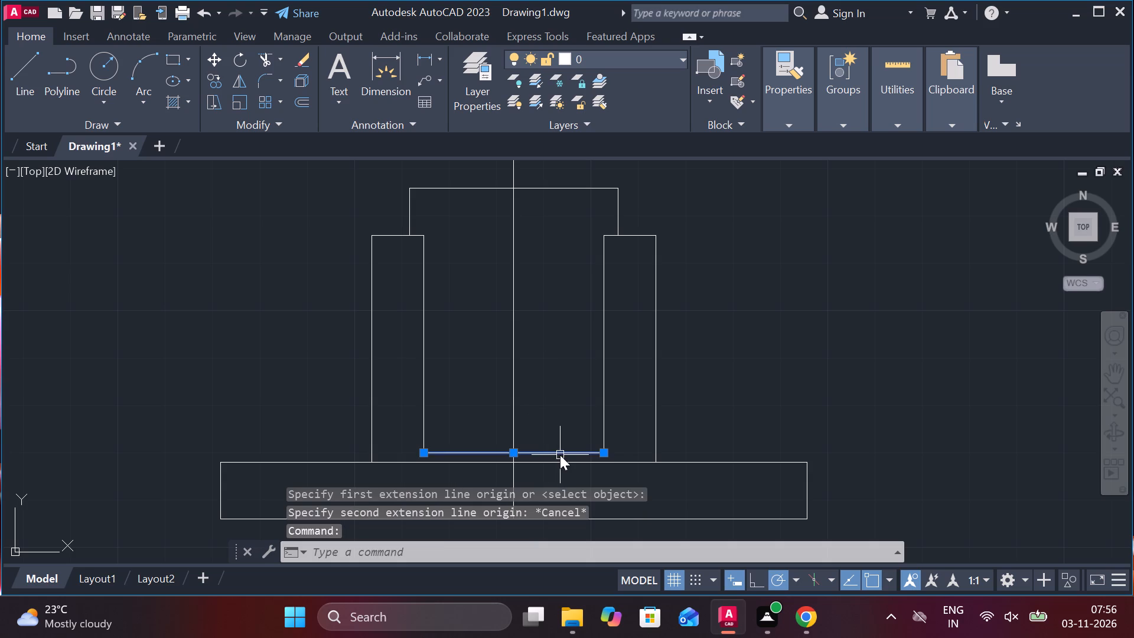
key("Return")
key("Return")
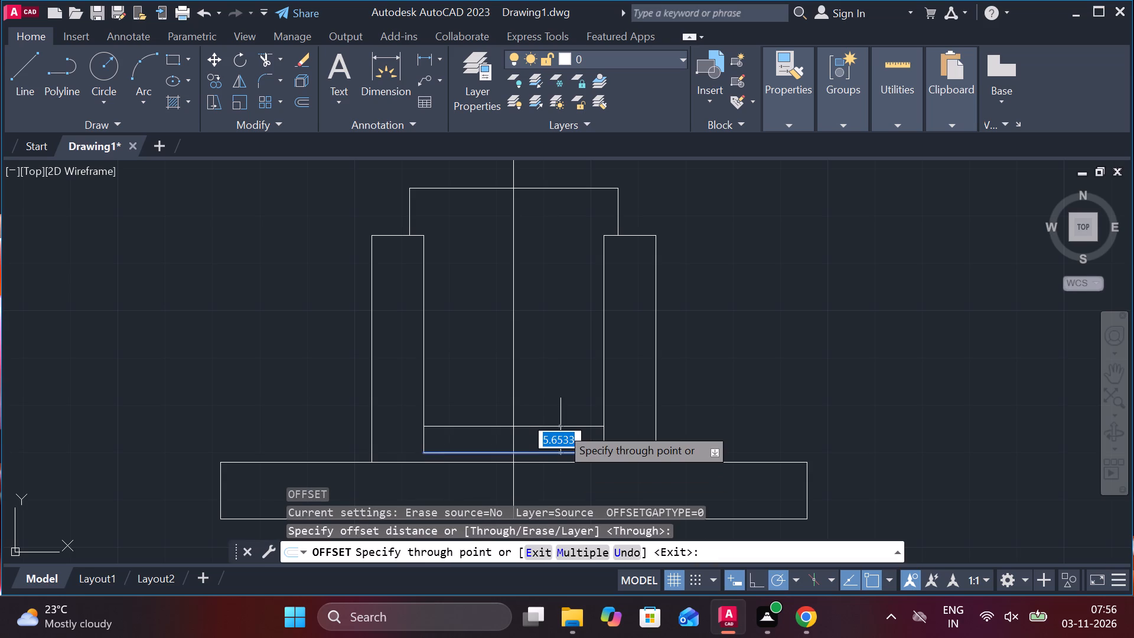
type("2")
key("space")
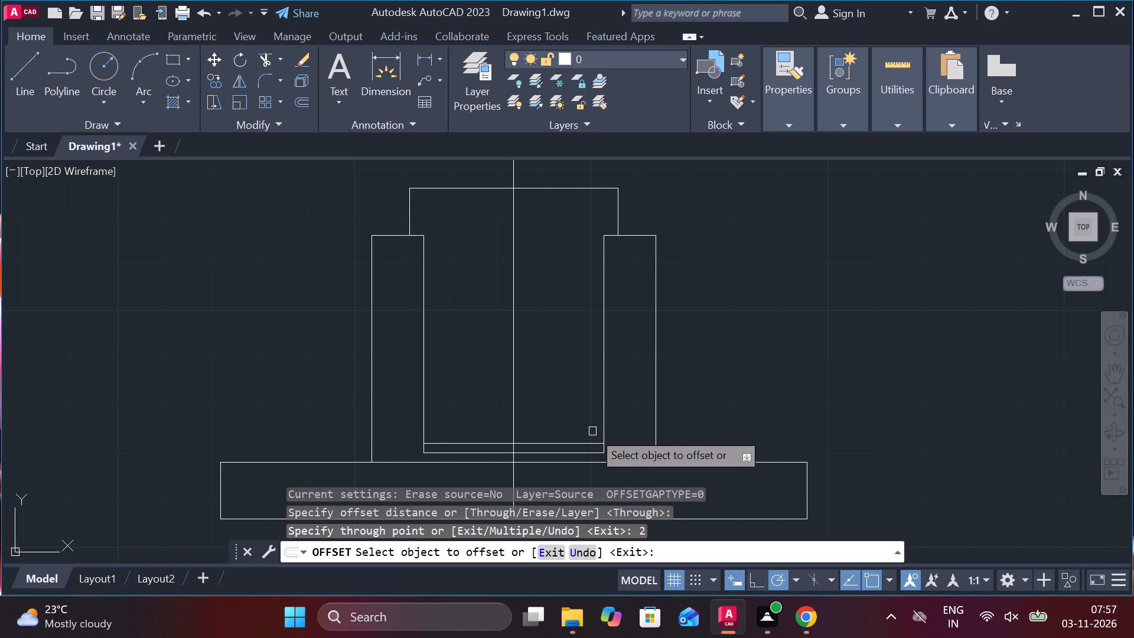
Offset the recess's bottom line upward by 8 to add a second line inside the recess.
left_click(550, 455)
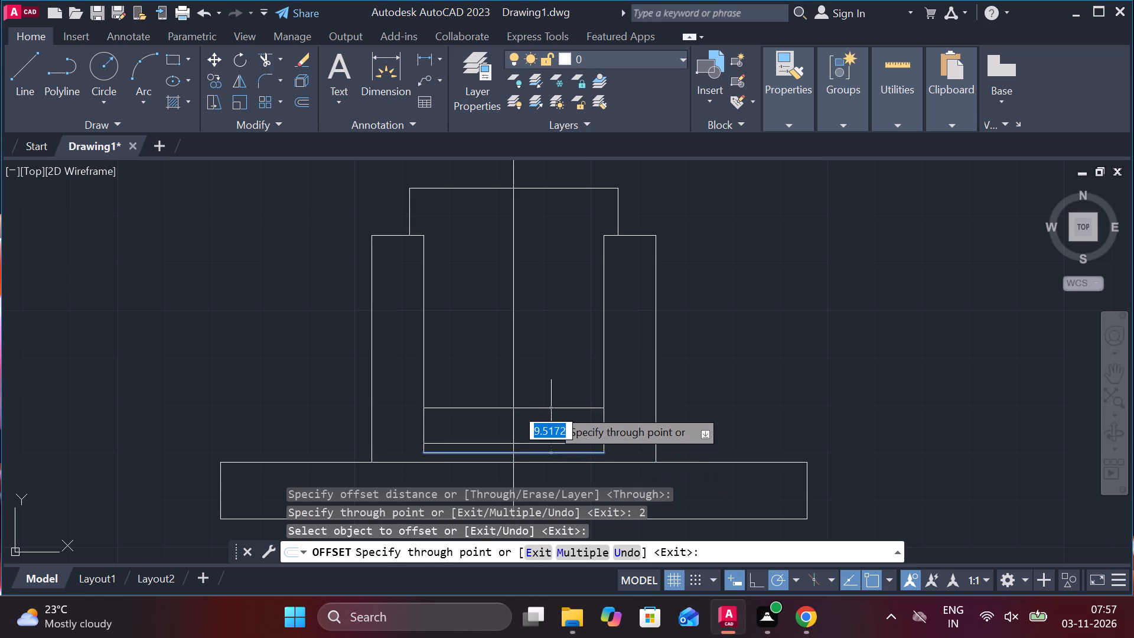
key("8")
key("Return")
middle_click_drag(560, 414, 563, 392)
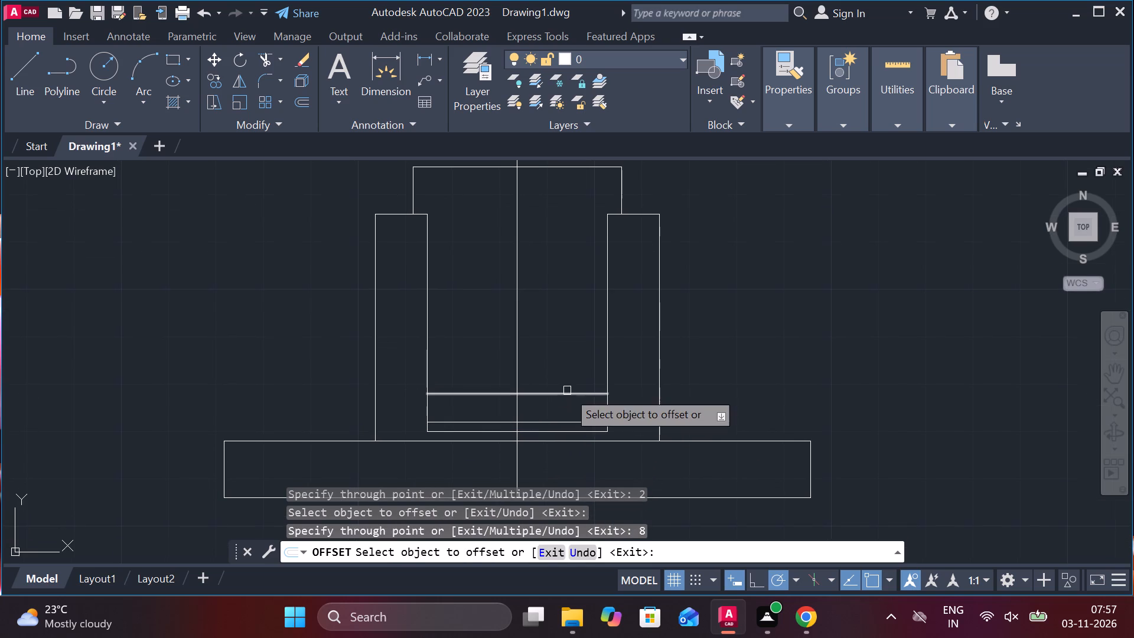
key("Escape")
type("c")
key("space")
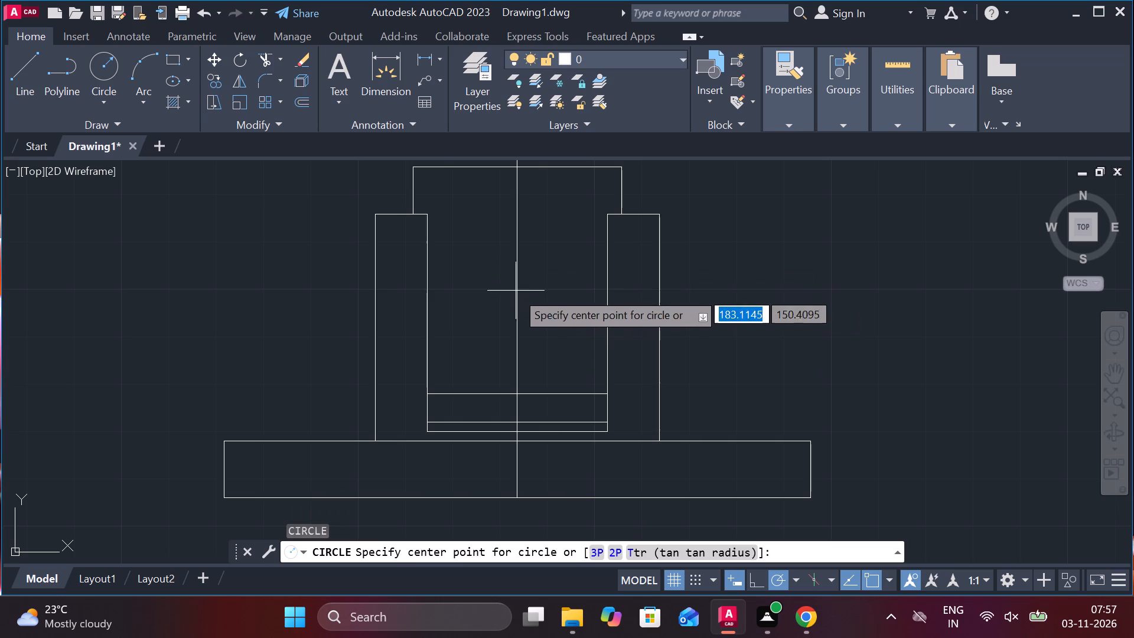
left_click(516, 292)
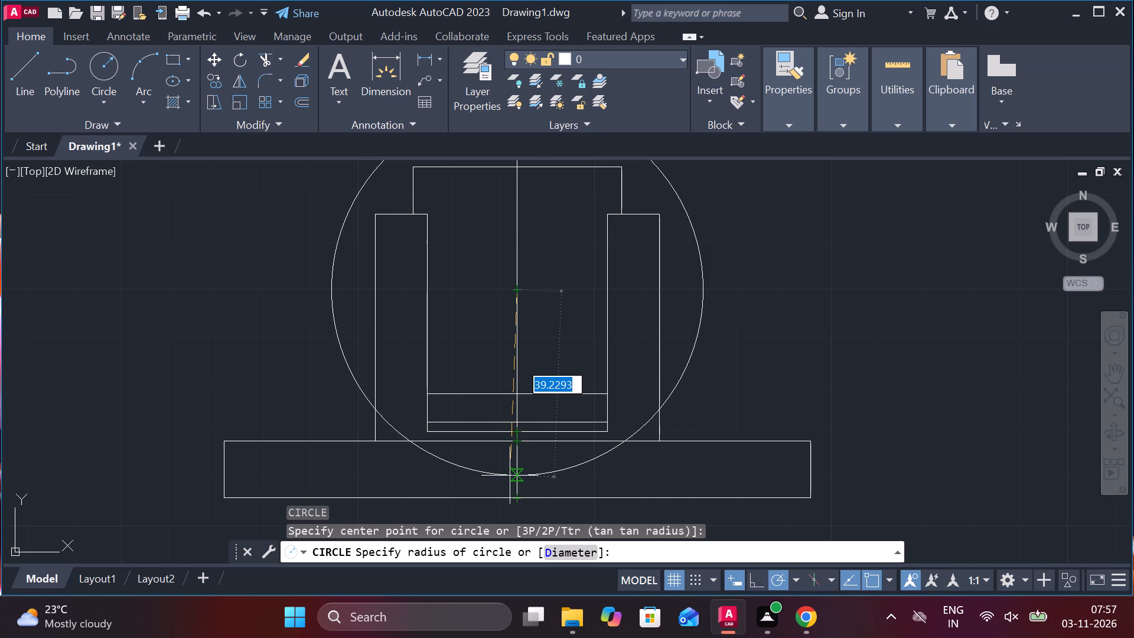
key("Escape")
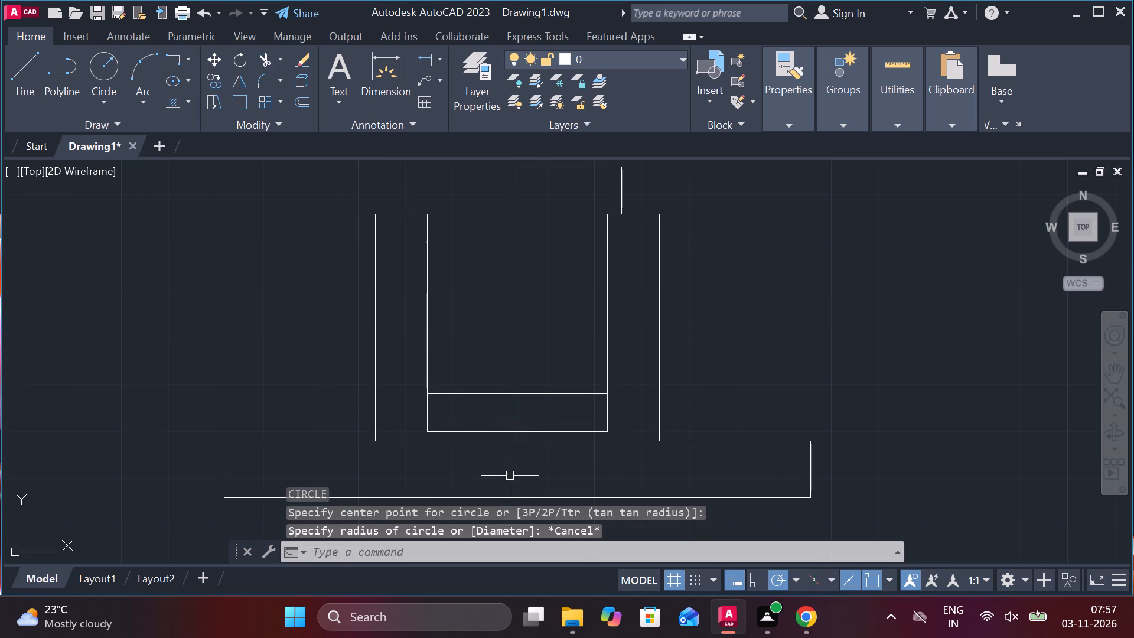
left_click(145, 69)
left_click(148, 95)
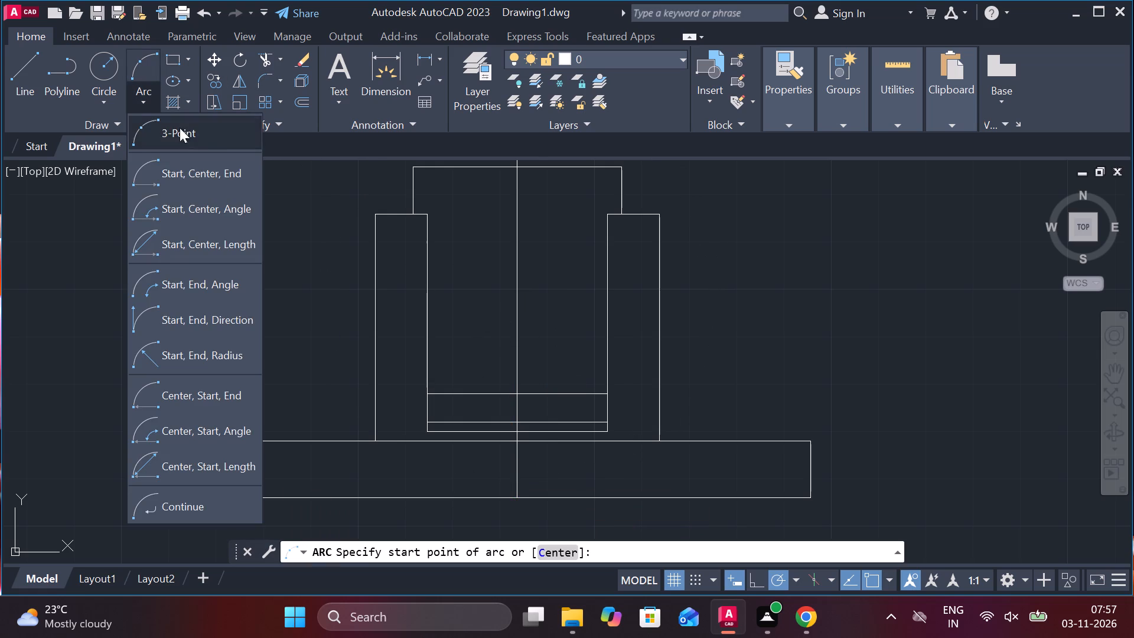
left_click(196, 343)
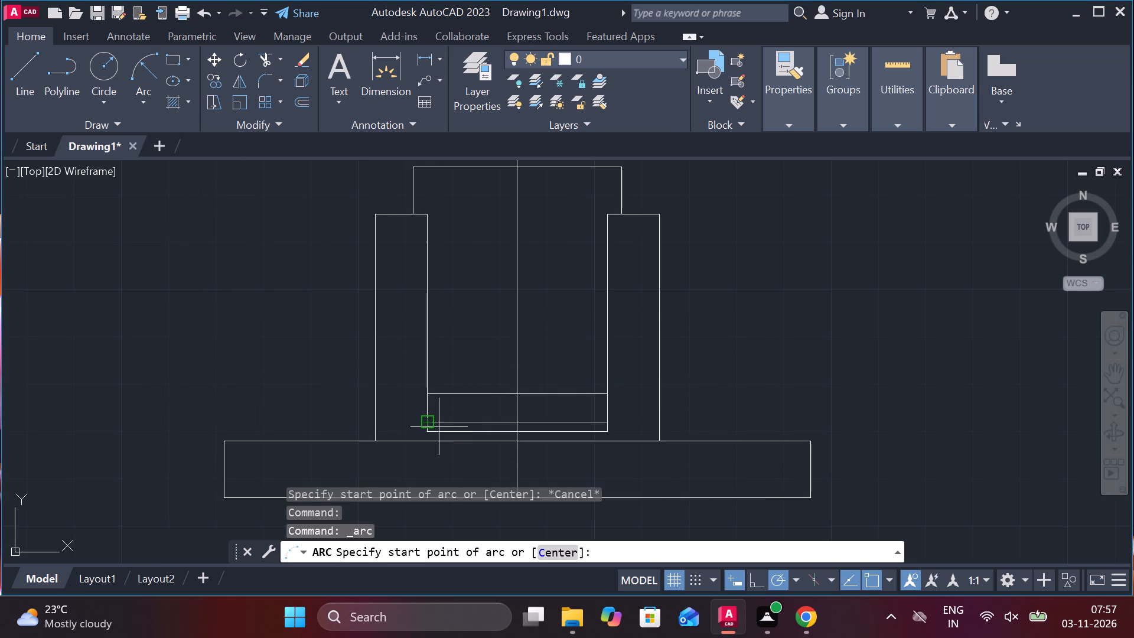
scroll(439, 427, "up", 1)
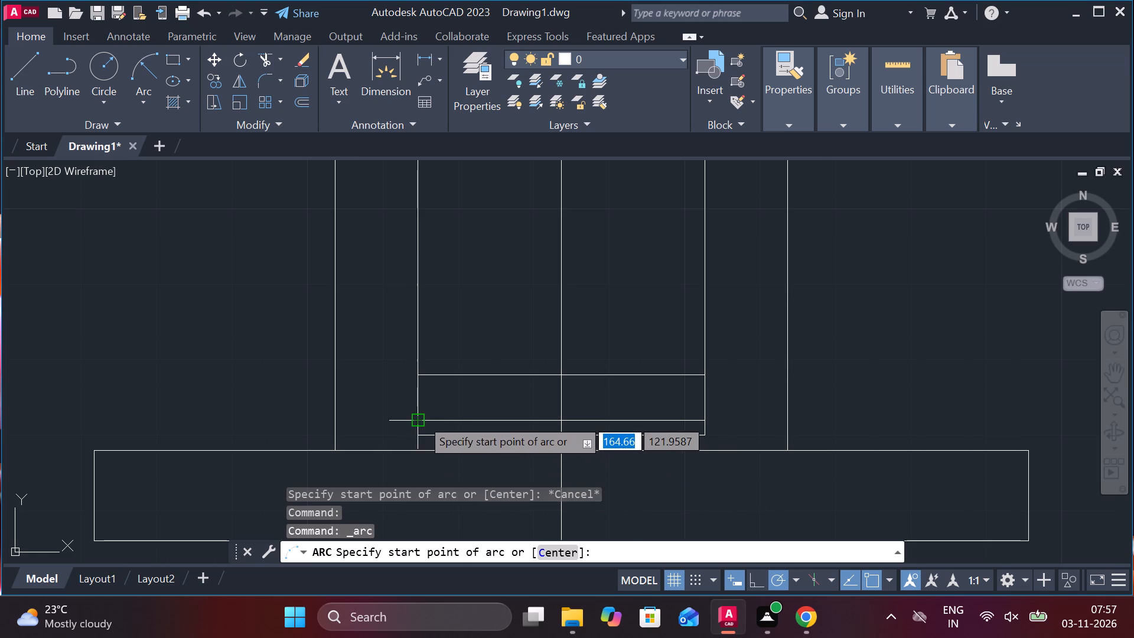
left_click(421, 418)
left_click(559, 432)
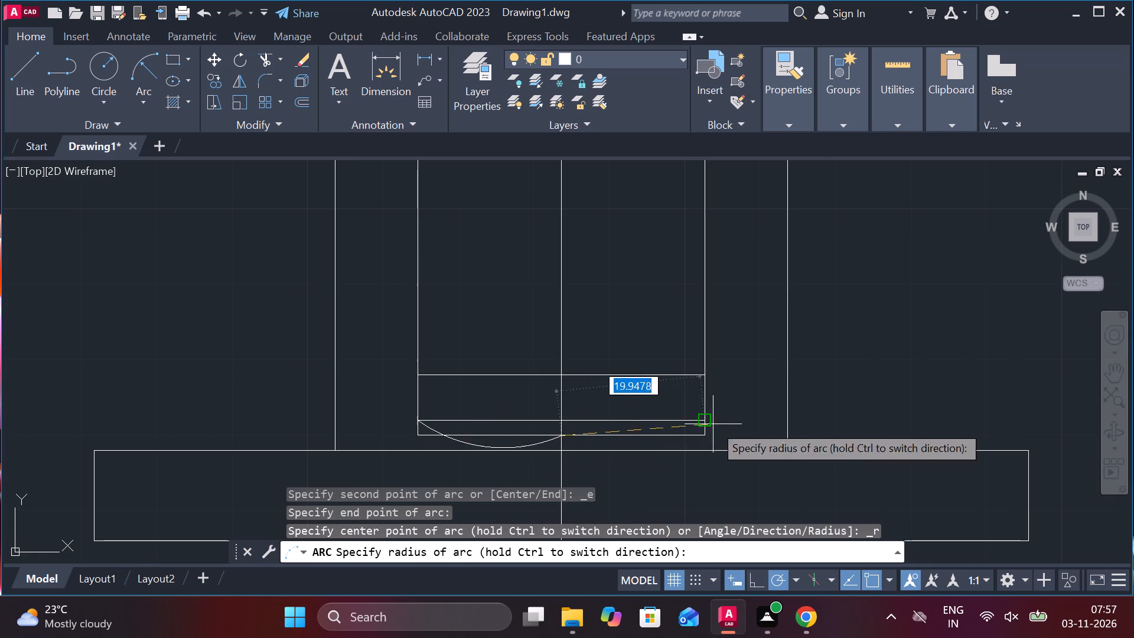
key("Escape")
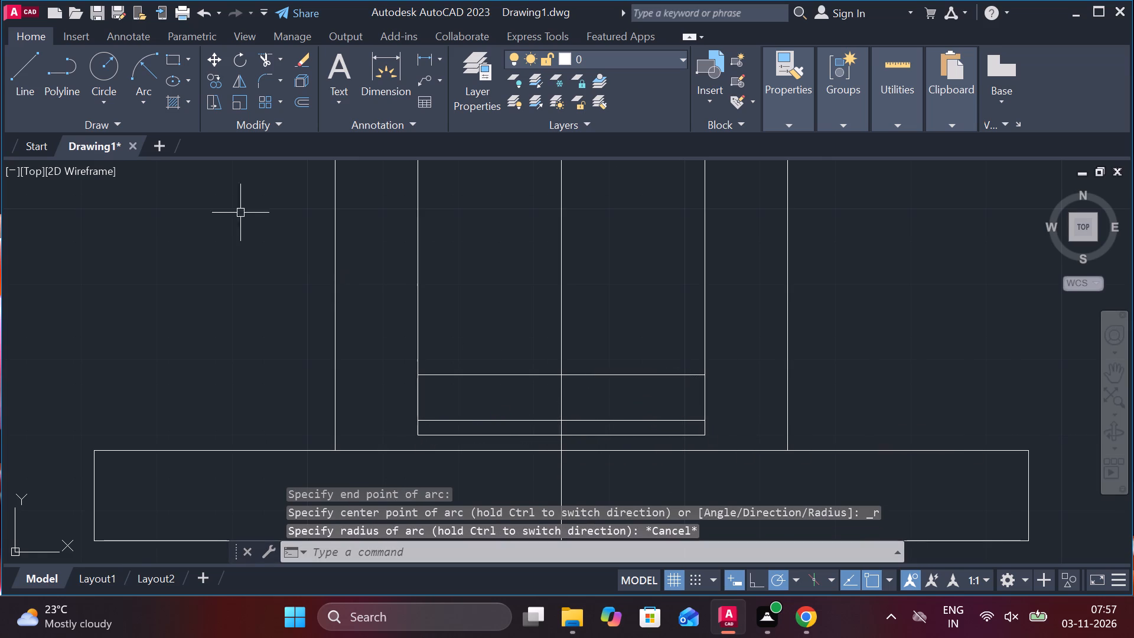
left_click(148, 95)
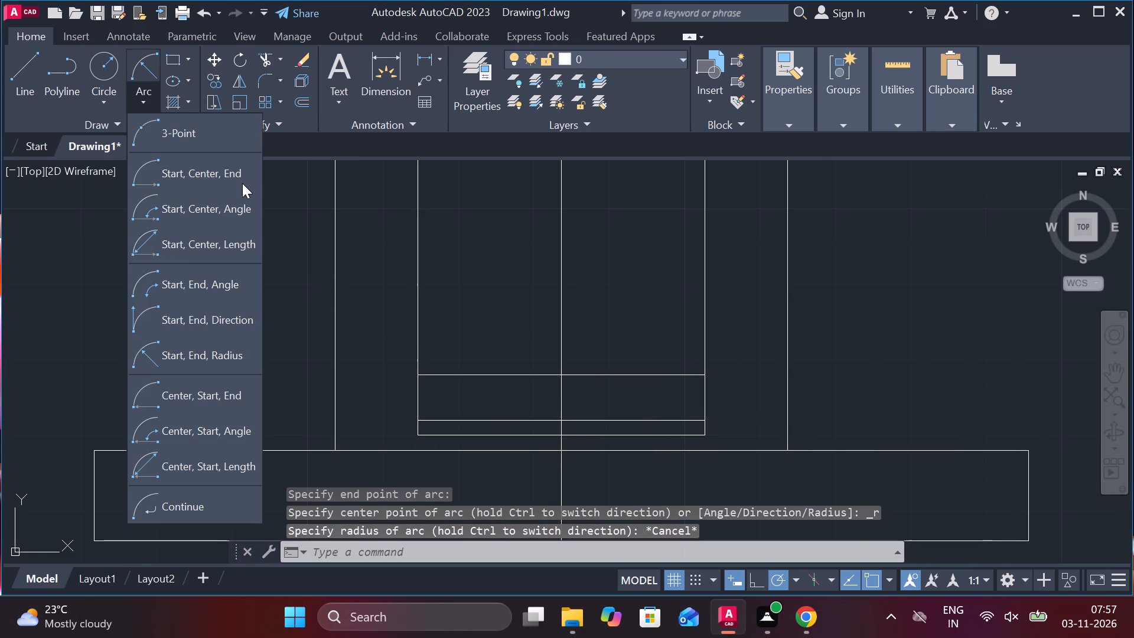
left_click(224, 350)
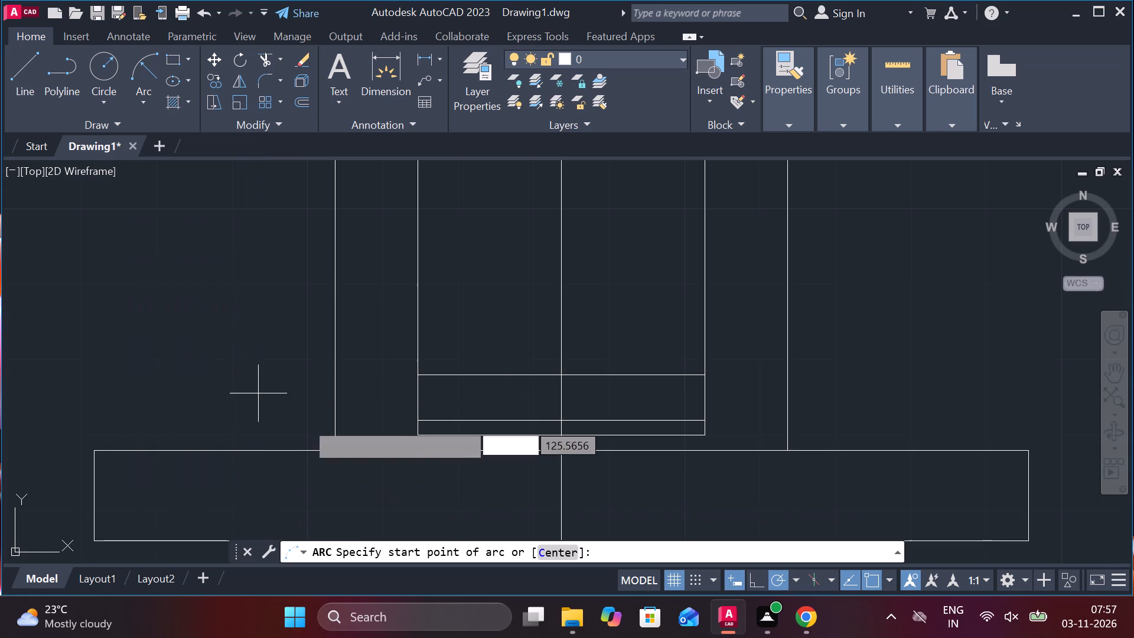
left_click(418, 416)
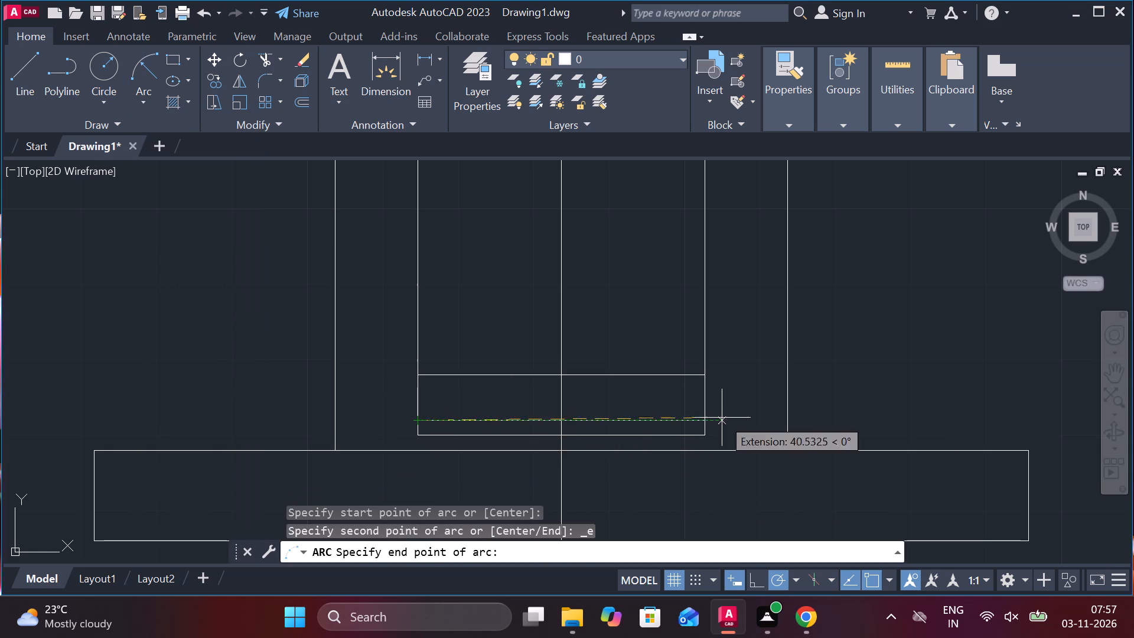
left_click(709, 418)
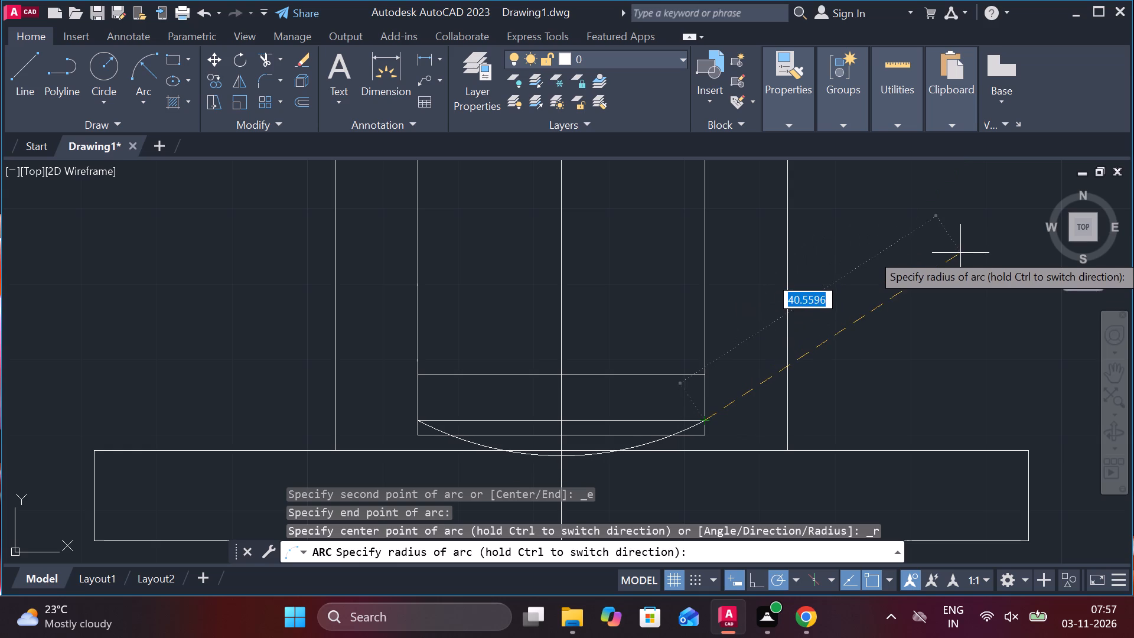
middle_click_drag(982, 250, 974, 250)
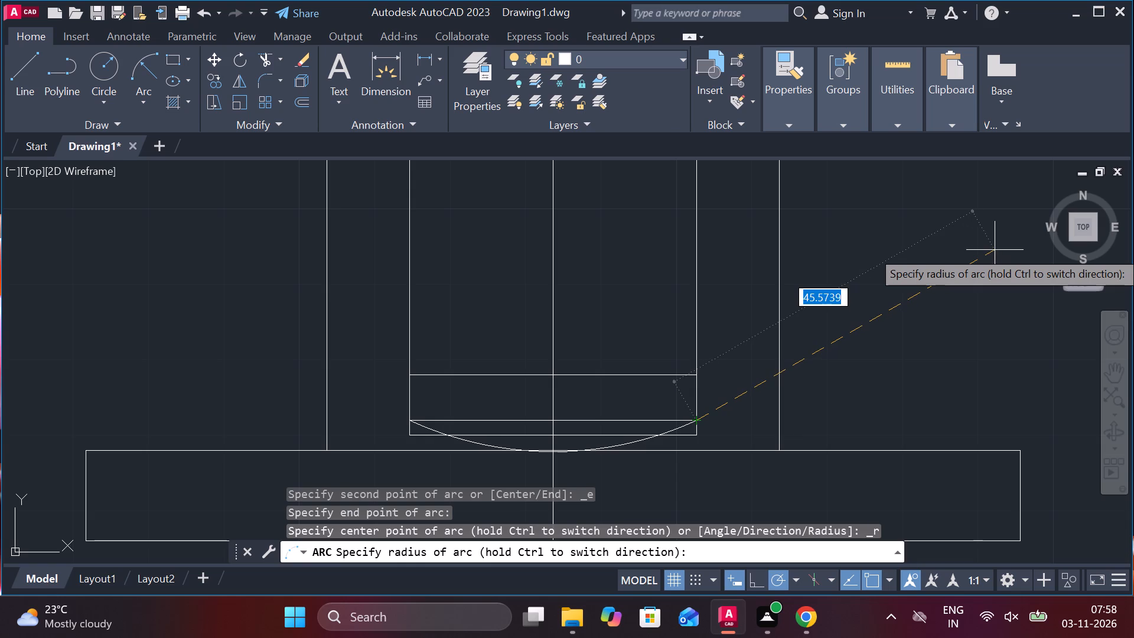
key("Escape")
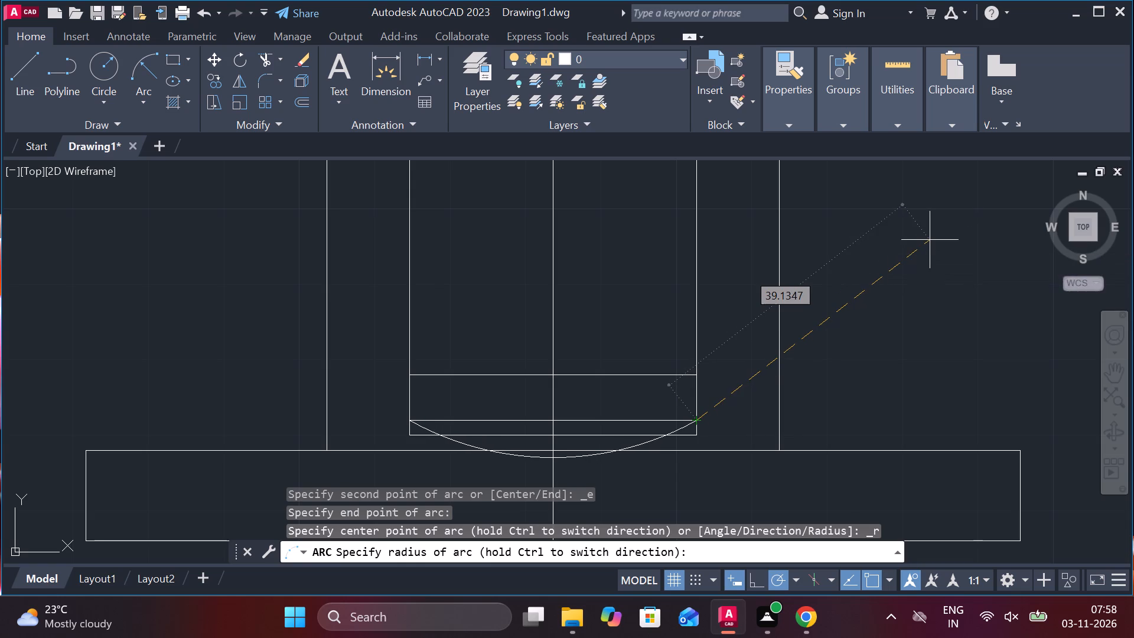
Trim the base's top line between the two outer walls of the body.
type("tr")
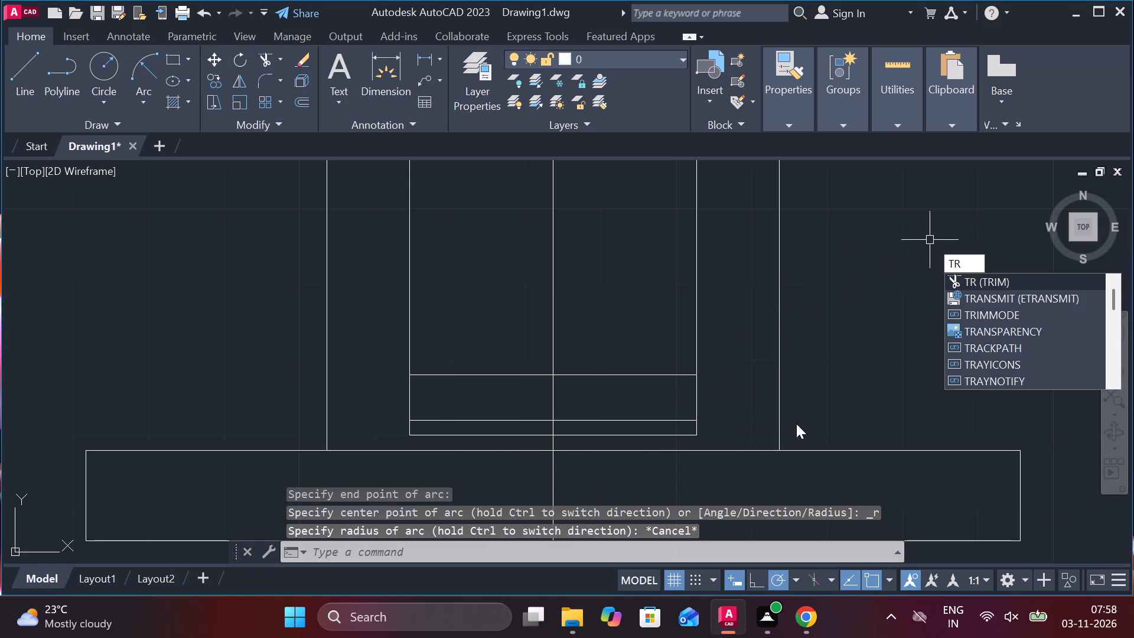
left_click(966, 280)
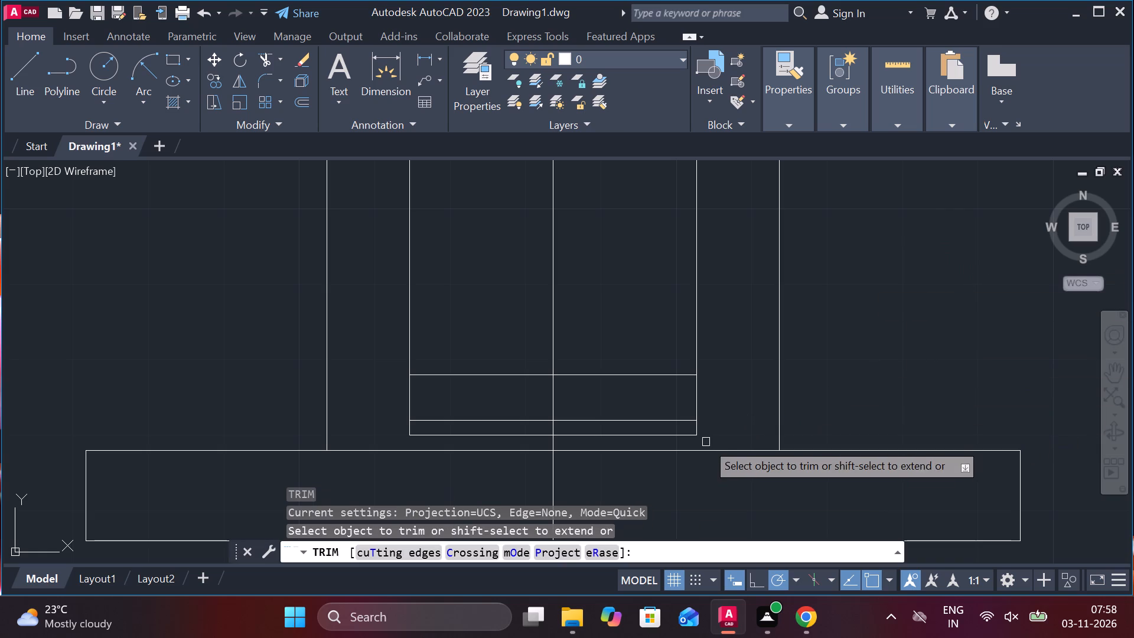
left_click(705, 447)
left_click(497, 450)
middle_click_drag(895, 312, 882, 312)
key("Escape")
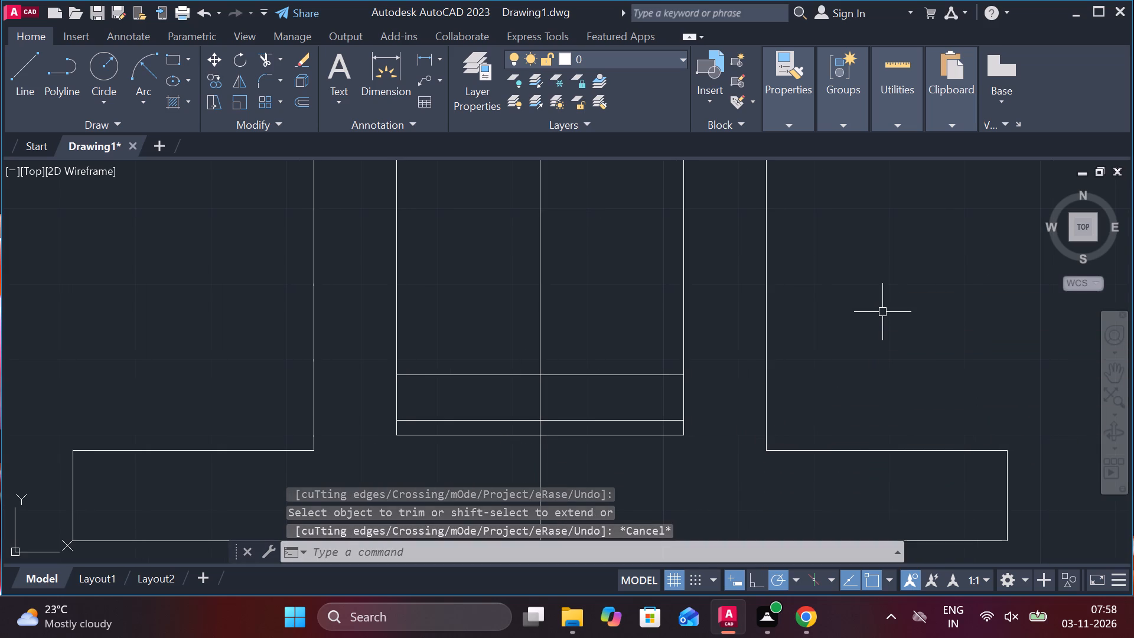
Draw a vertical line 12 to the right of the topmost line's midpoint, down to the lower offset line in the recess.
scroll(882, 312, "down", 1)
middle_click_drag(892, 302, 885, 376)
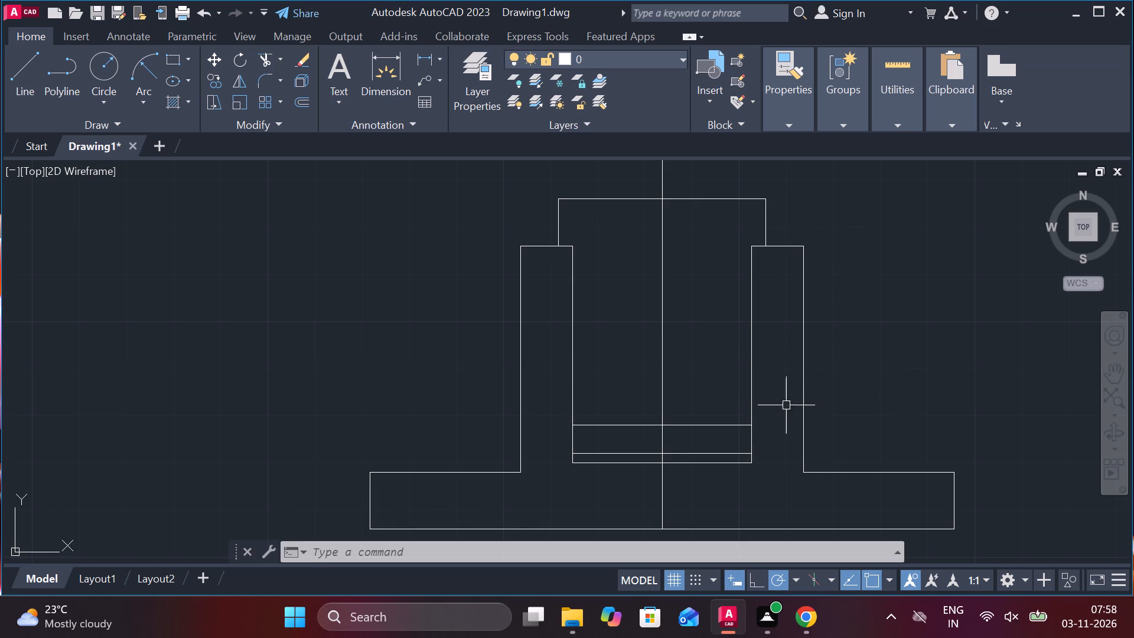
middle_click_drag(761, 426, 668, 522)
key("Escape")
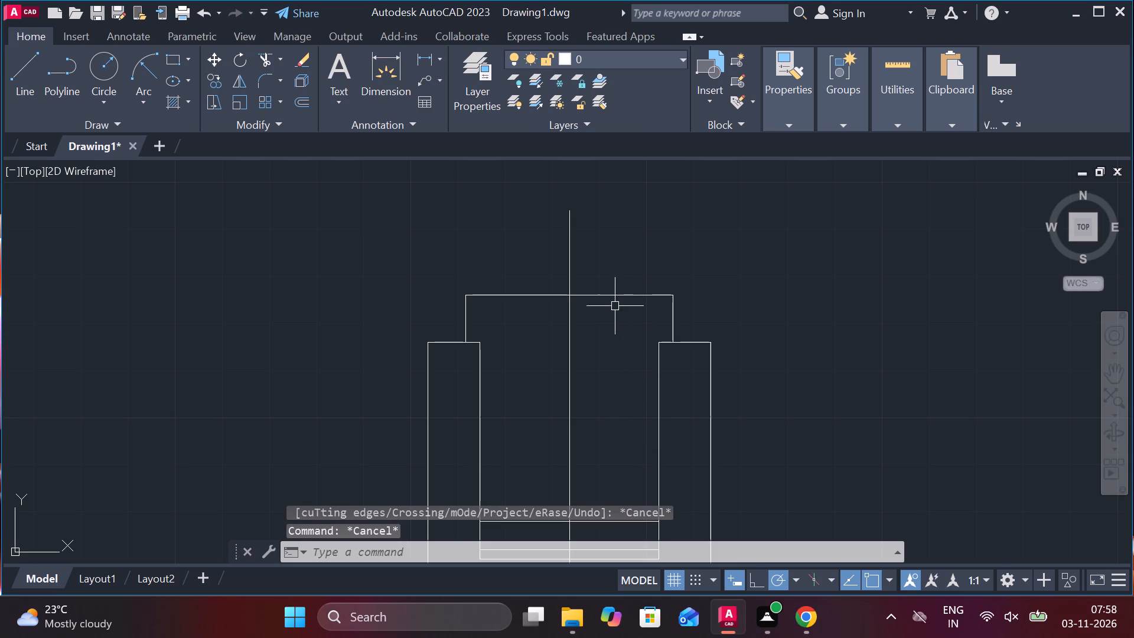
key("l")
key("Return")
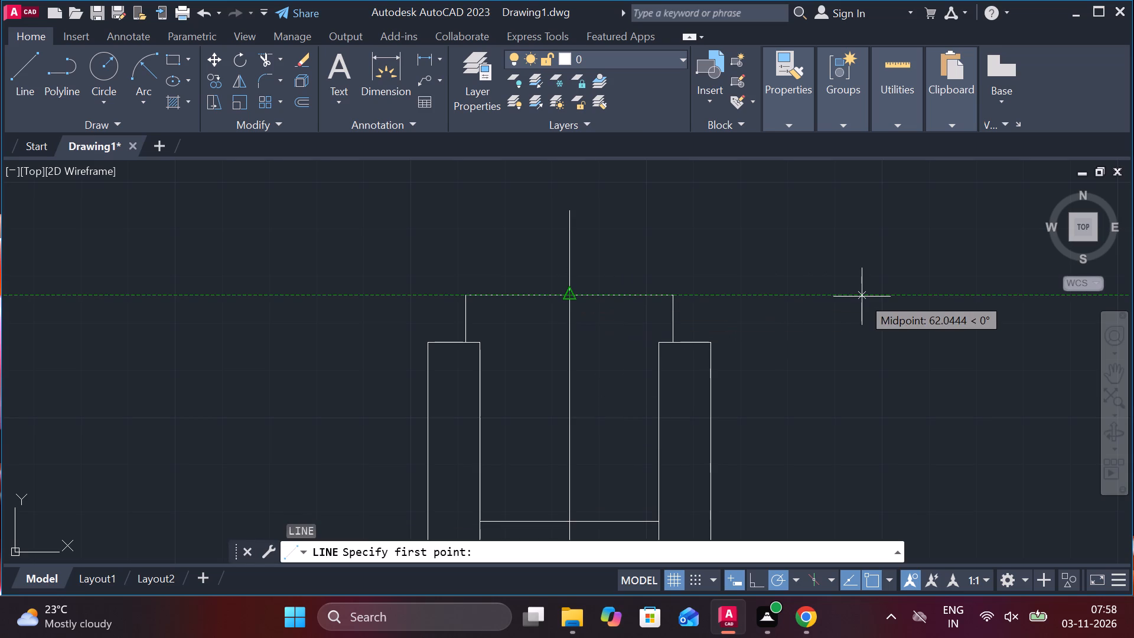
type("12")
key("space")
middle_click_drag(623, 431, 643, 250)
scroll(641, 373, "up", 2)
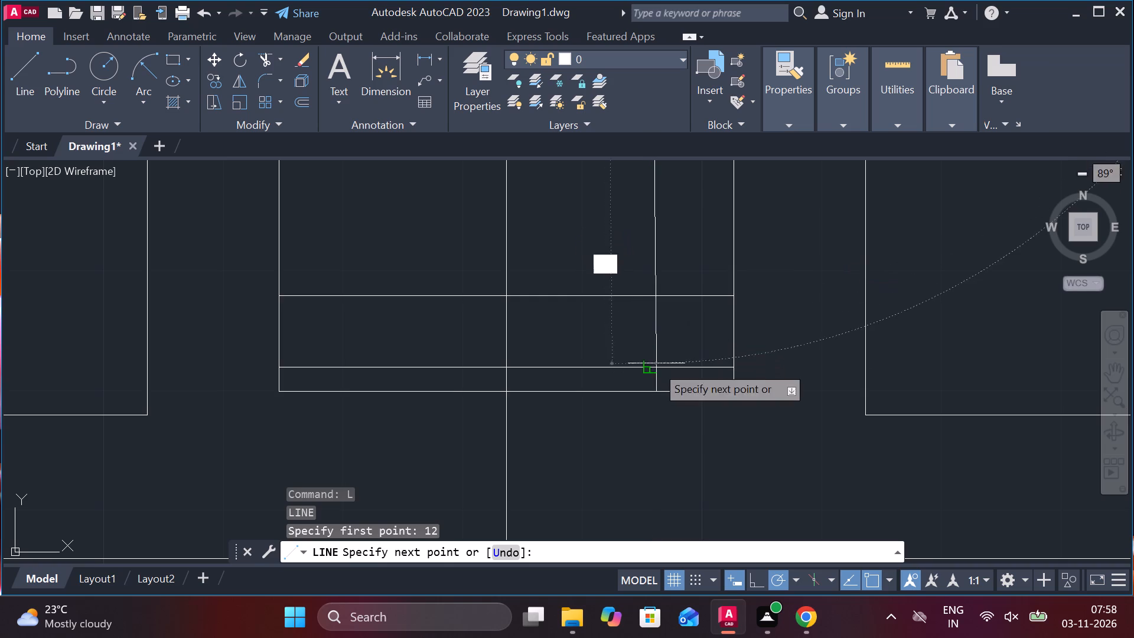
left_click(656, 365)
key("Escape")
Mirror the new vertical line about the centre line, erasing the source line.
left_click(649, 307)
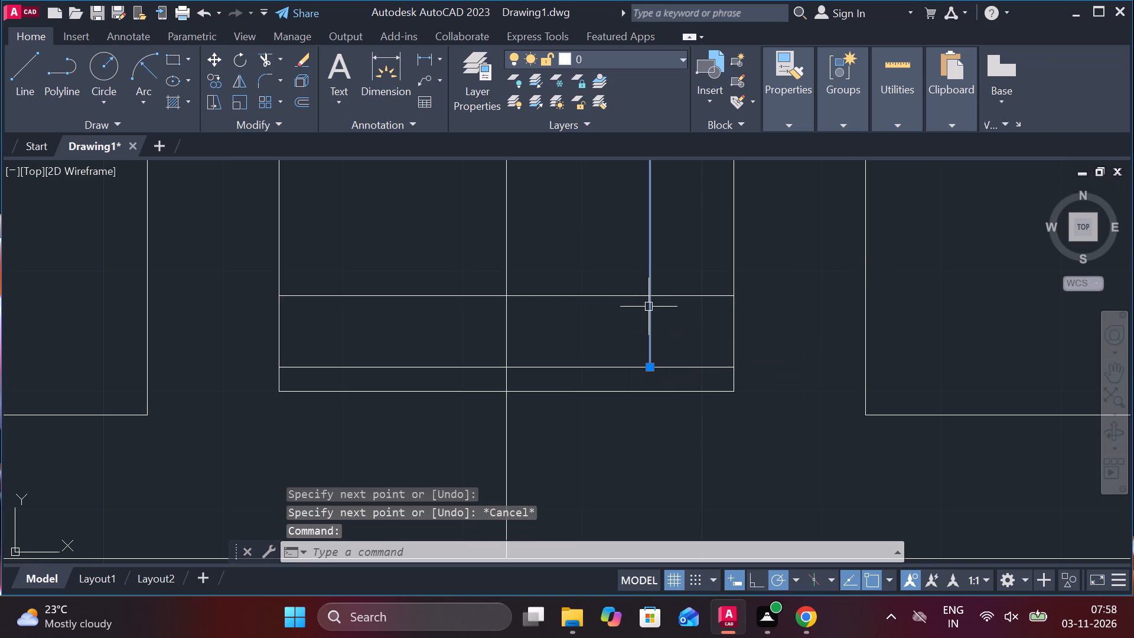
type("mi")
key("Return")
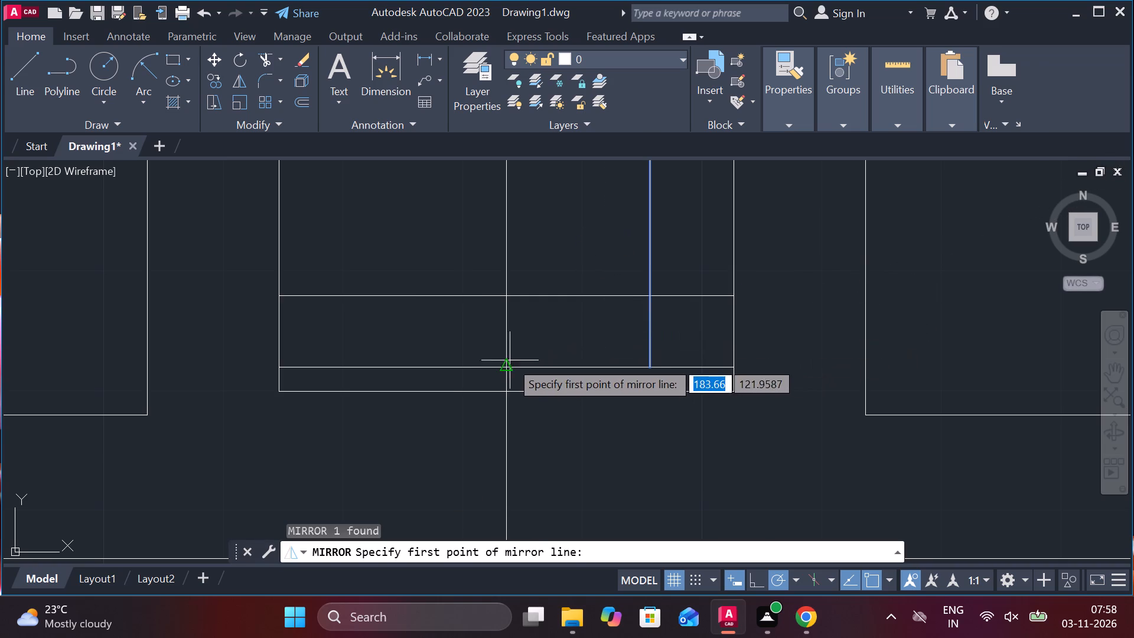
left_click(510, 366)
scroll(519, 354, "down", 3)
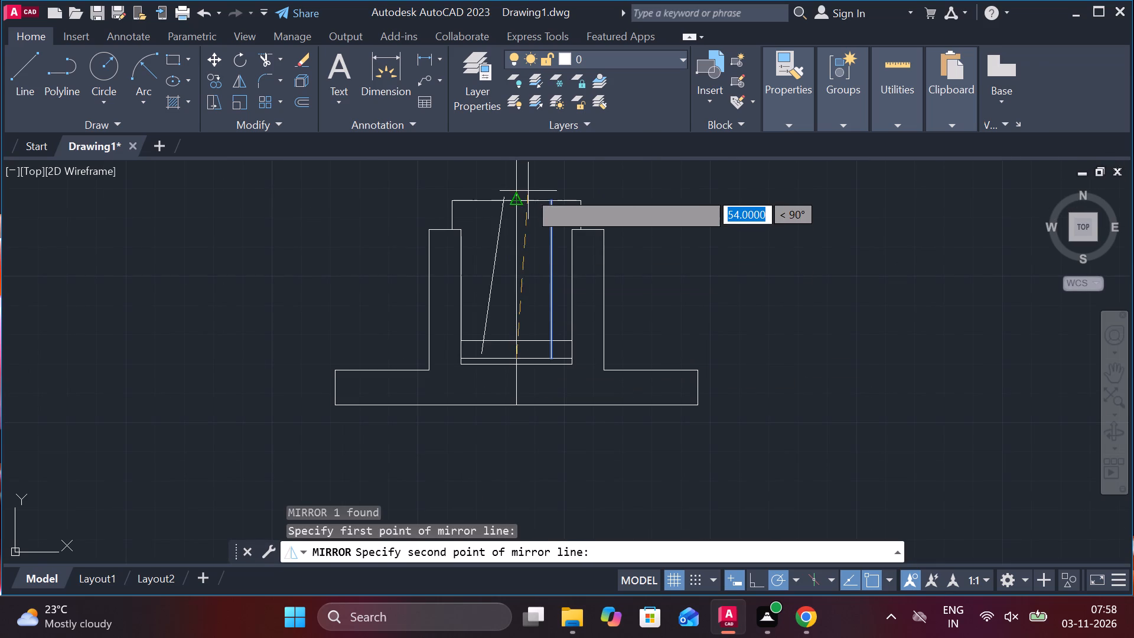
left_click(517, 203)
left_click_drag(550, 259, 517, 203)
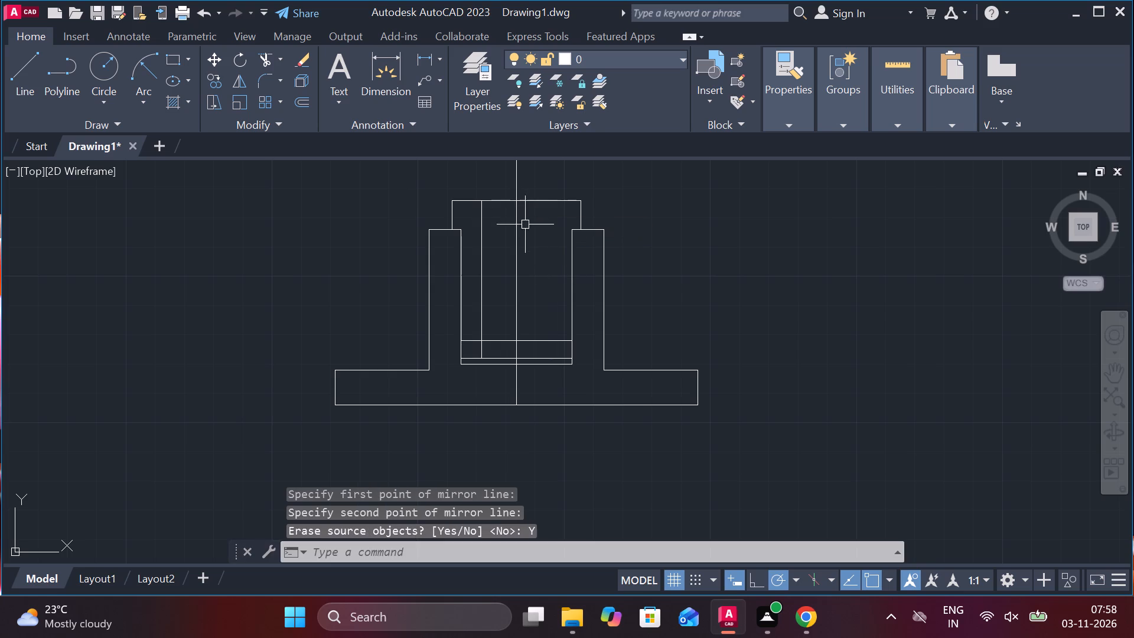
Mirror the inner vertical line about the centre line, keeping the source line.
left_click(481, 265)
type("mi")
key("Return")
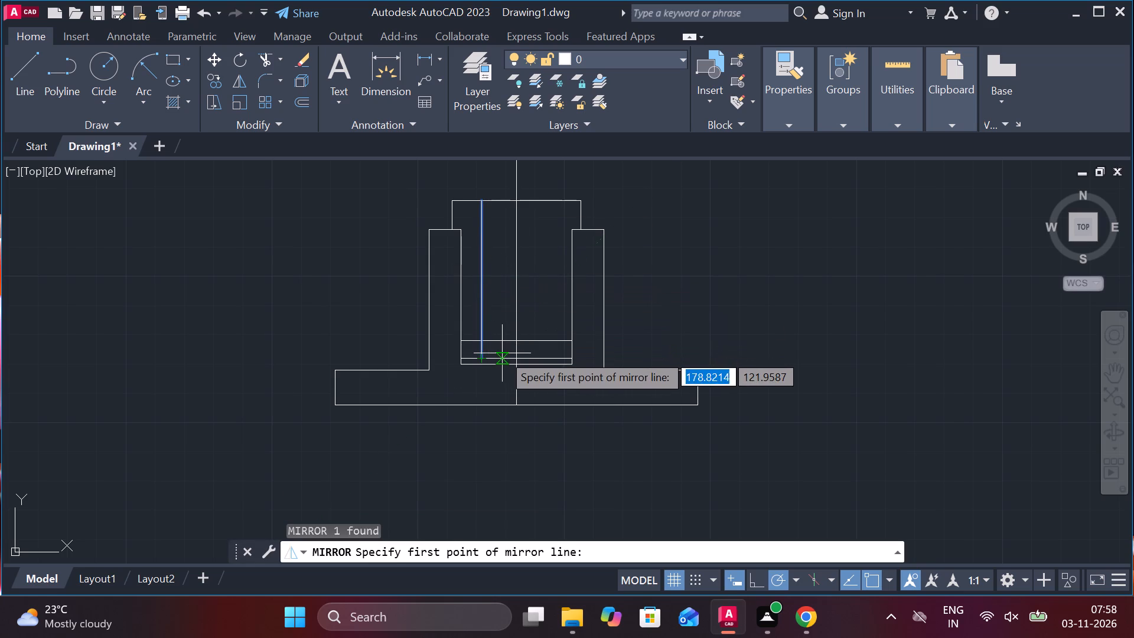
left_click(520, 356)
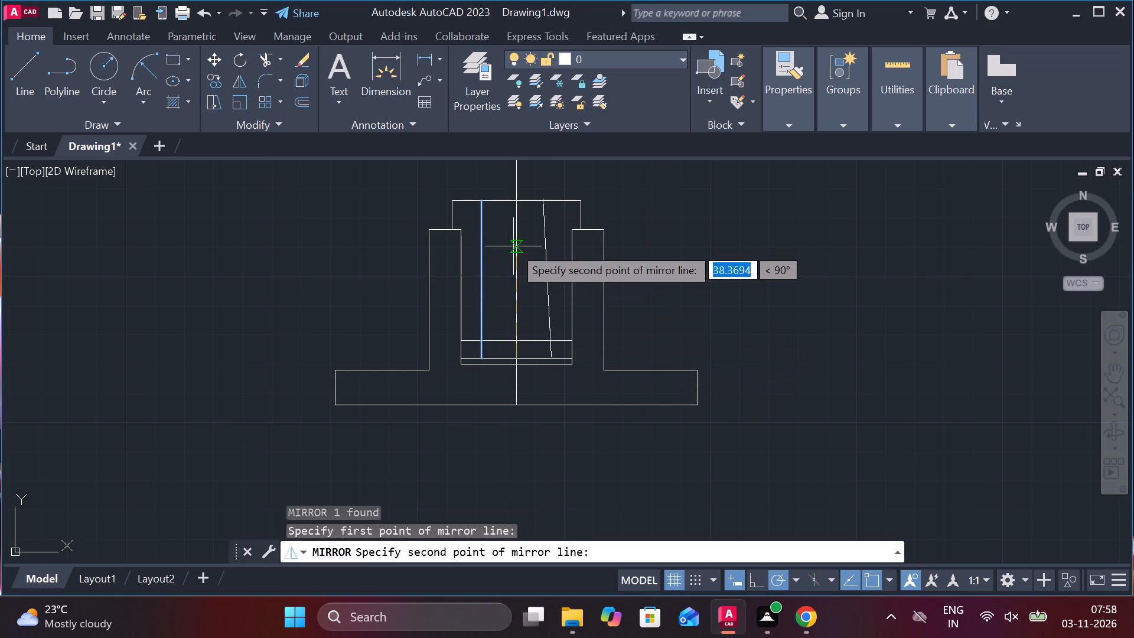
left_click(517, 198)
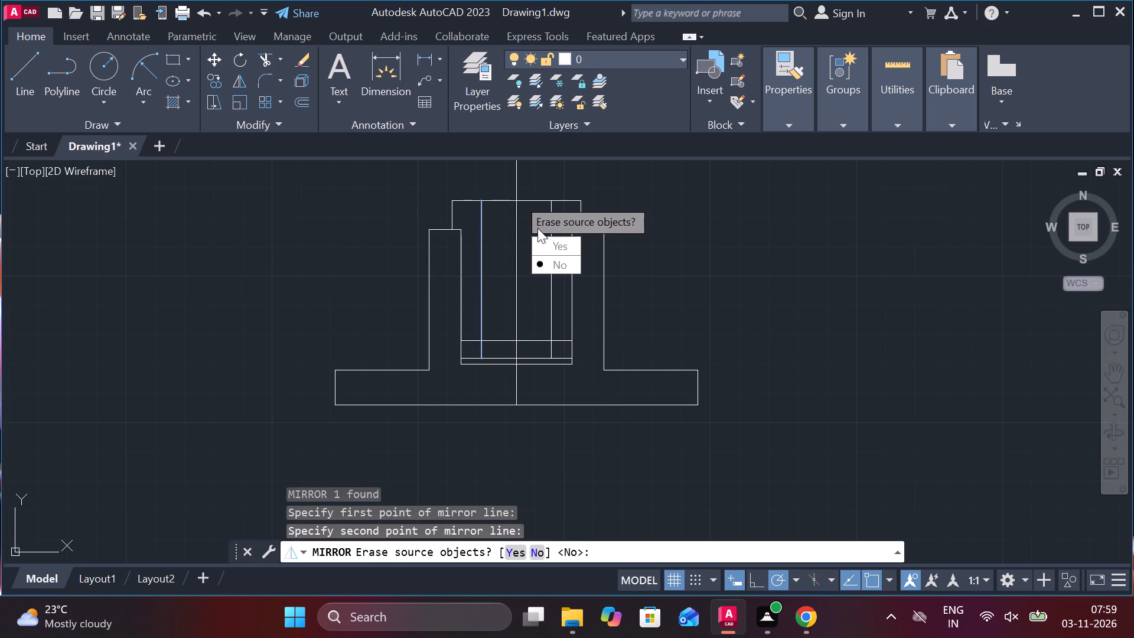
left_click_drag(555, 259, 517, 198)
Trim the upper offset line in the recess on both sides, outside the two inner vertical lines.
scroll(502, 383, "up", 2)
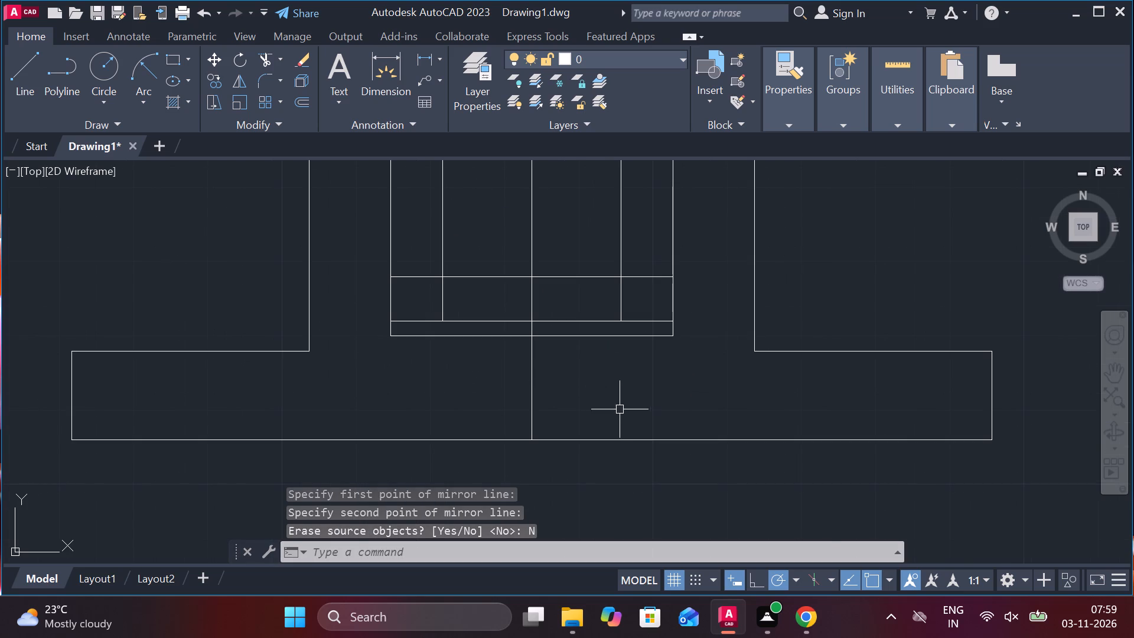
type("tr")
key("space")
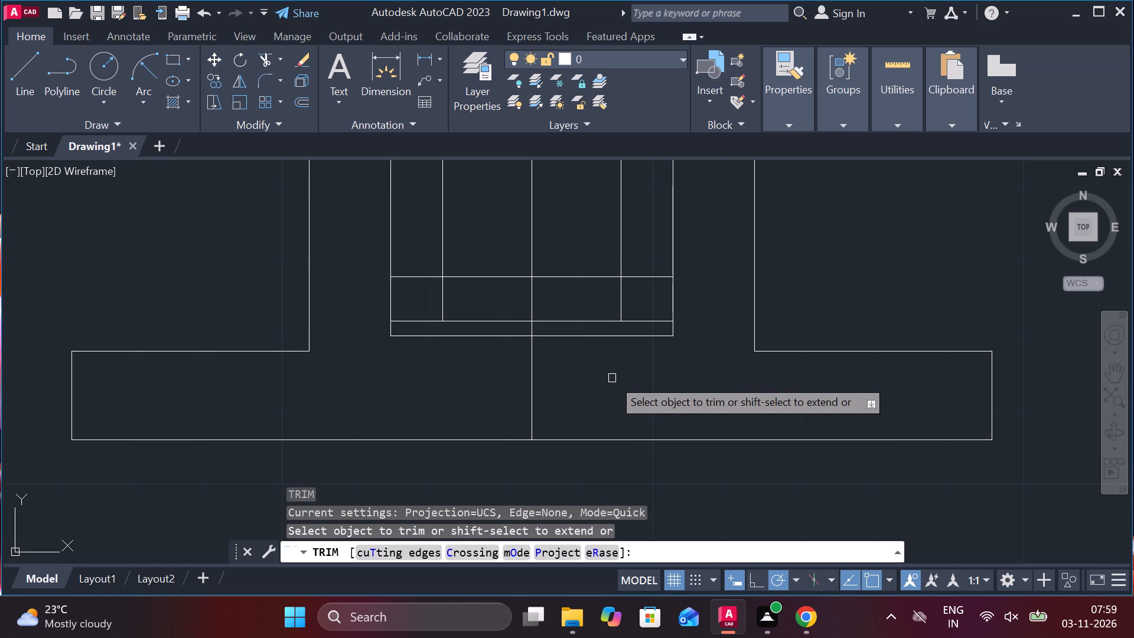
left_click(428, 278)
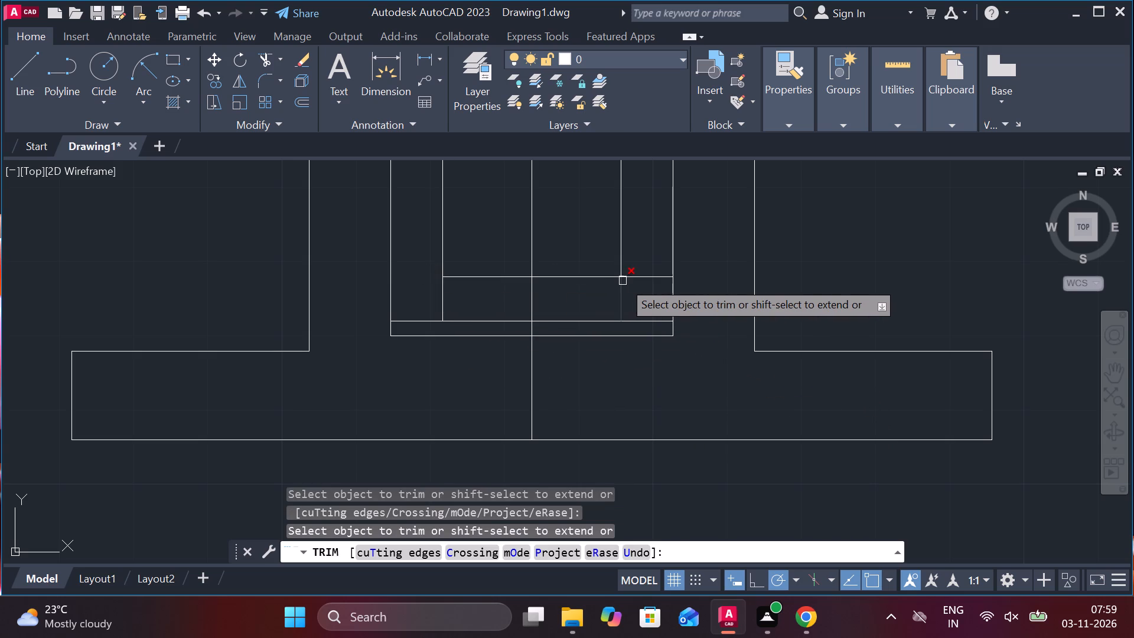
left_click(628, 281)
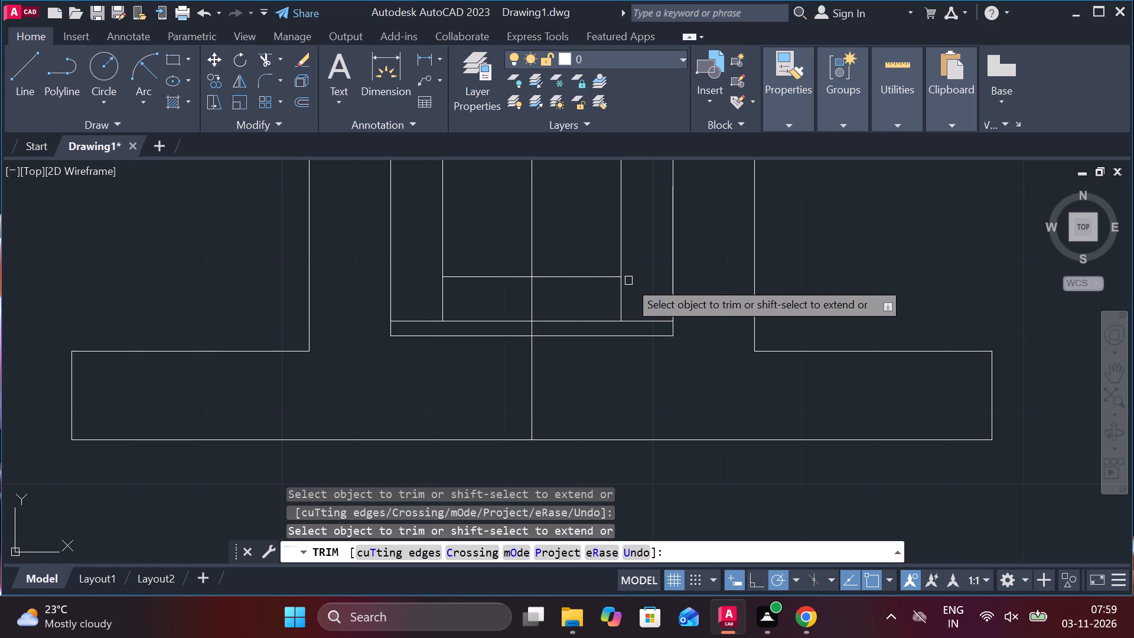
middle_click_drag(613, 355, 589, 477)
key("Escape")
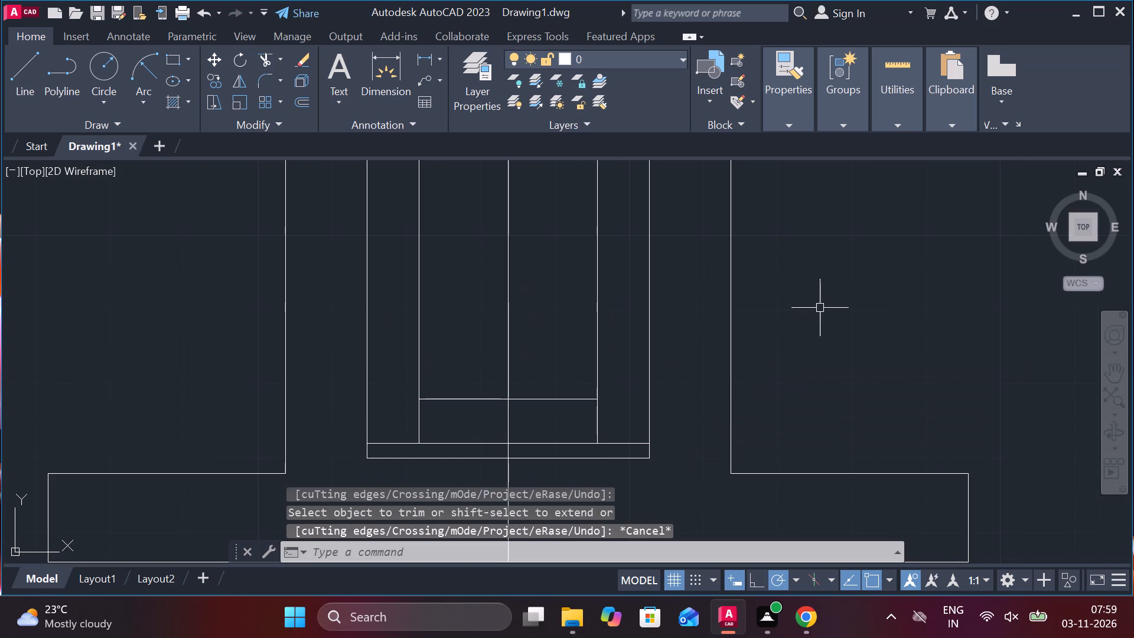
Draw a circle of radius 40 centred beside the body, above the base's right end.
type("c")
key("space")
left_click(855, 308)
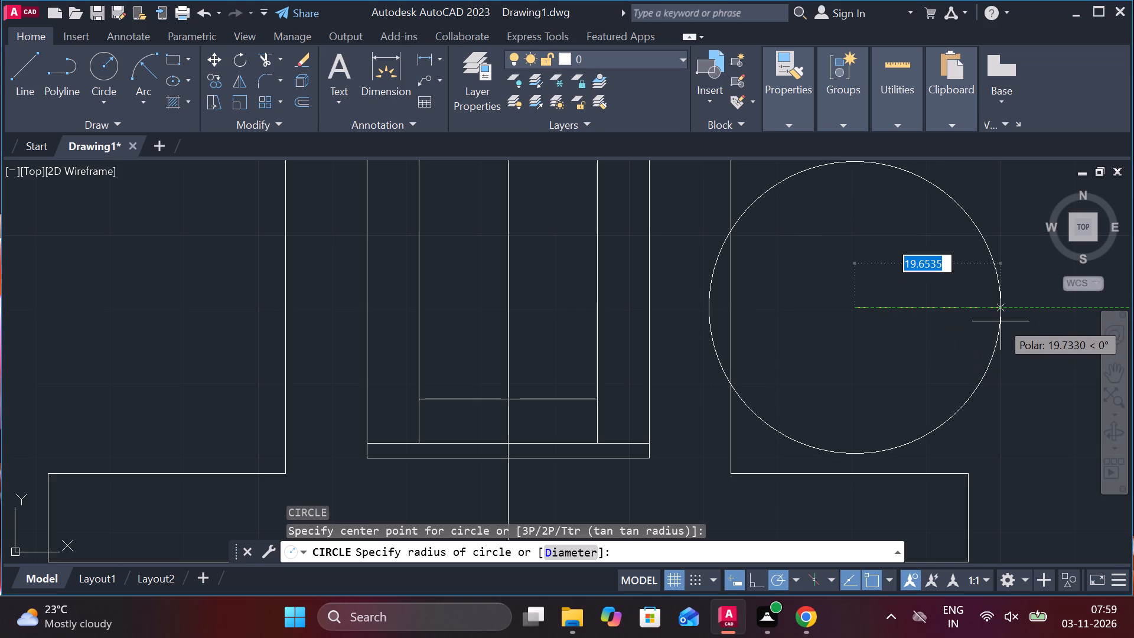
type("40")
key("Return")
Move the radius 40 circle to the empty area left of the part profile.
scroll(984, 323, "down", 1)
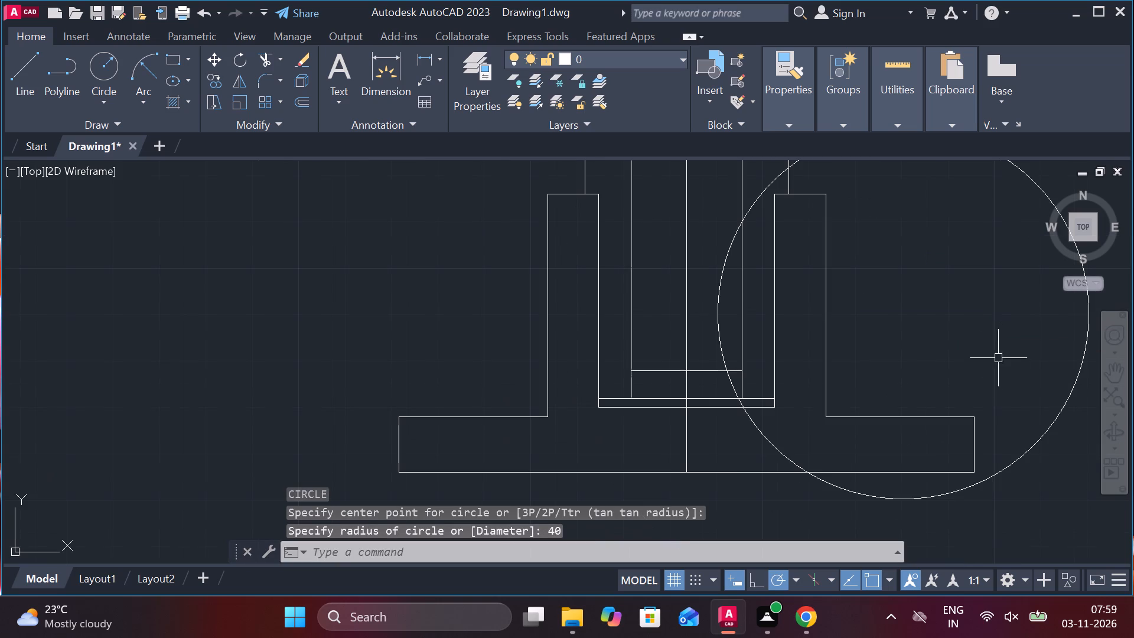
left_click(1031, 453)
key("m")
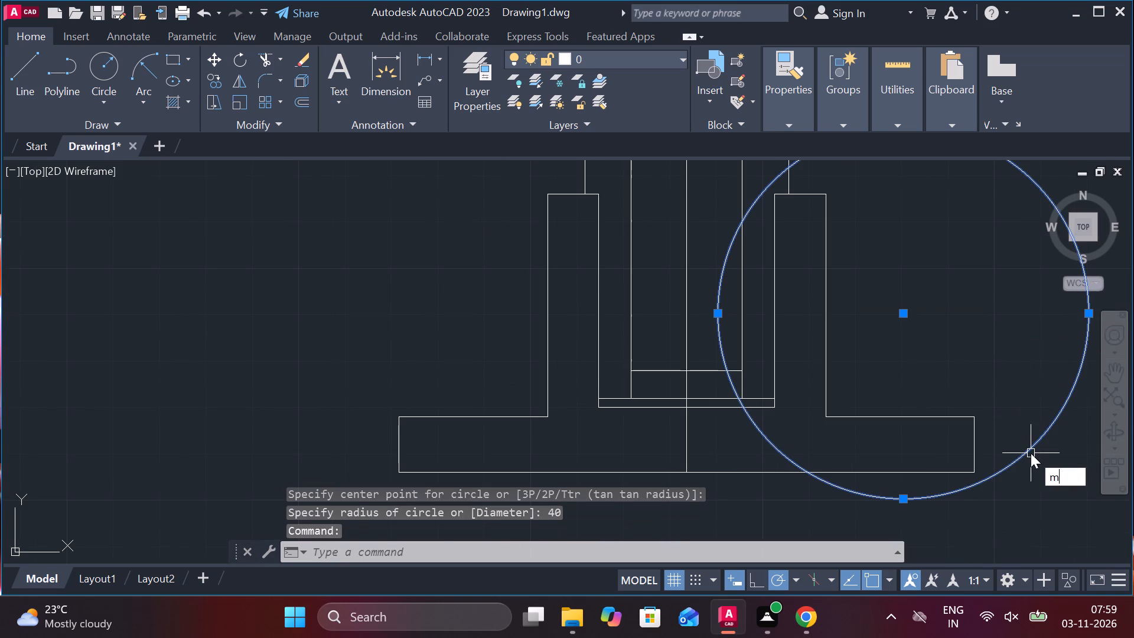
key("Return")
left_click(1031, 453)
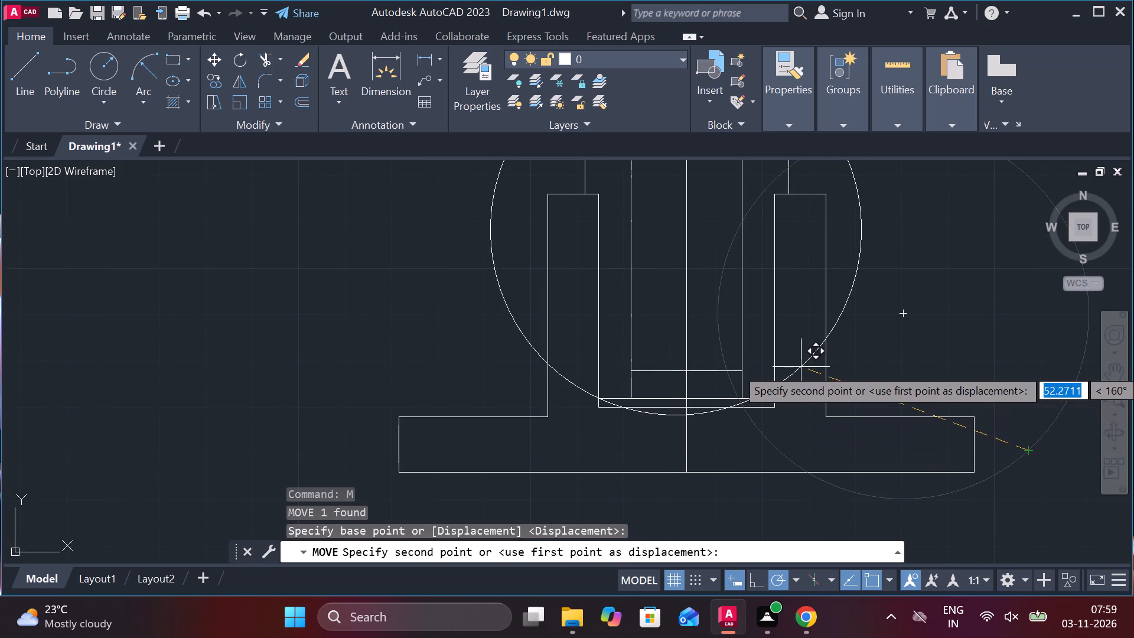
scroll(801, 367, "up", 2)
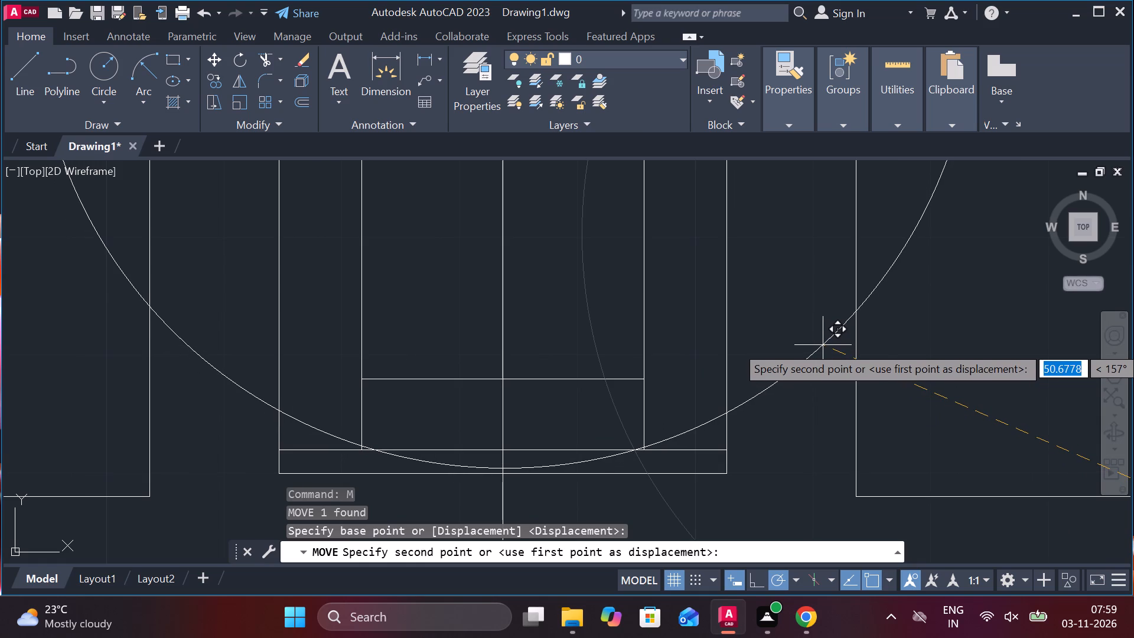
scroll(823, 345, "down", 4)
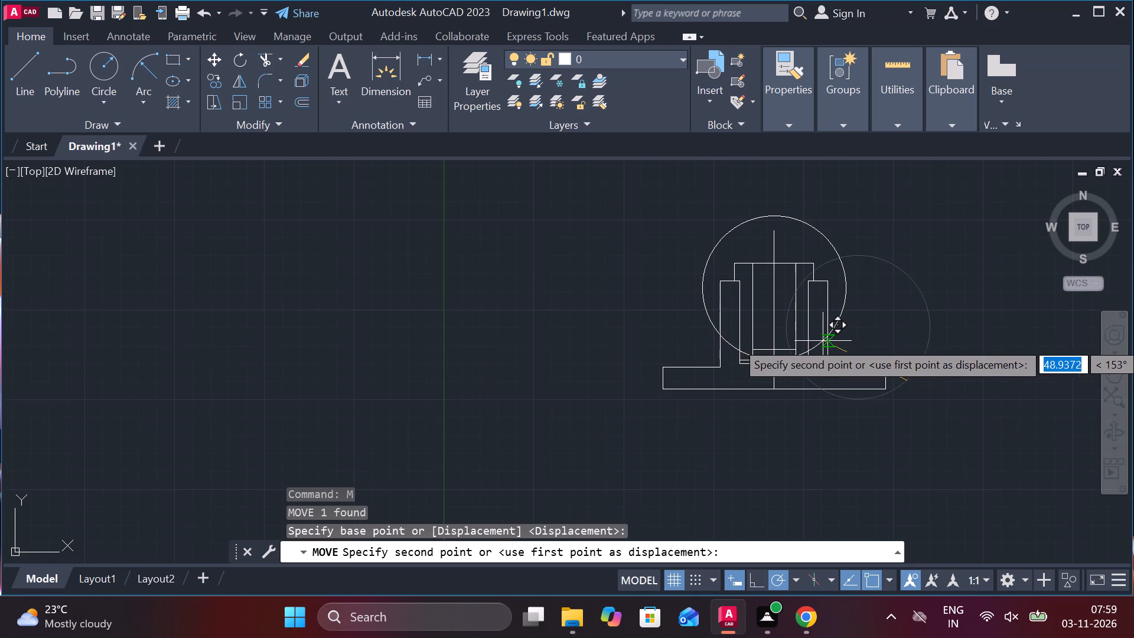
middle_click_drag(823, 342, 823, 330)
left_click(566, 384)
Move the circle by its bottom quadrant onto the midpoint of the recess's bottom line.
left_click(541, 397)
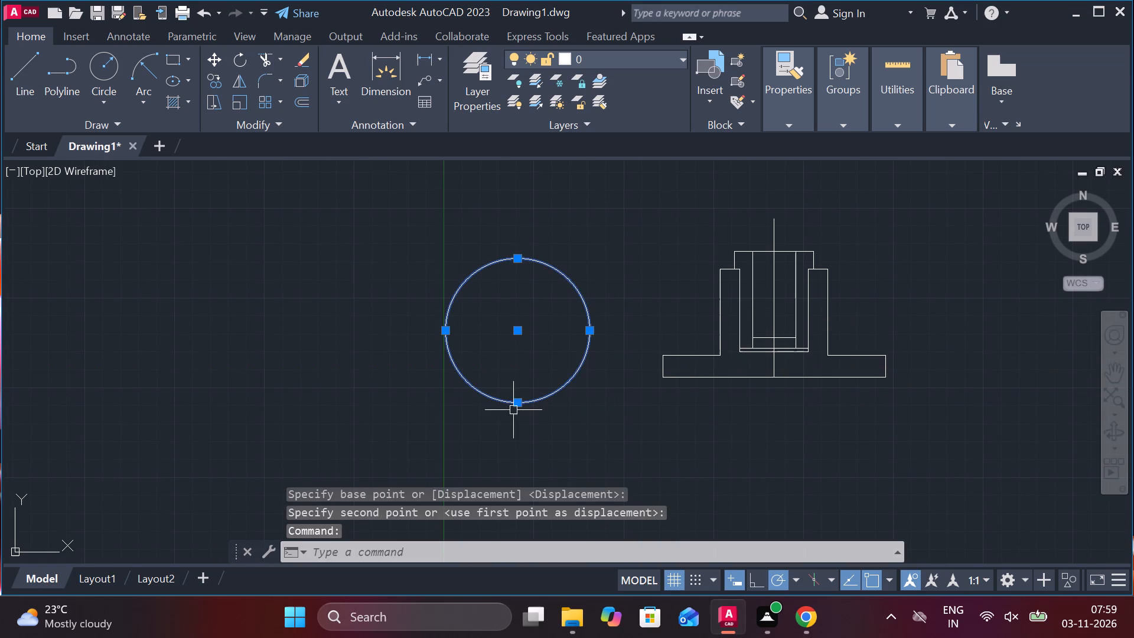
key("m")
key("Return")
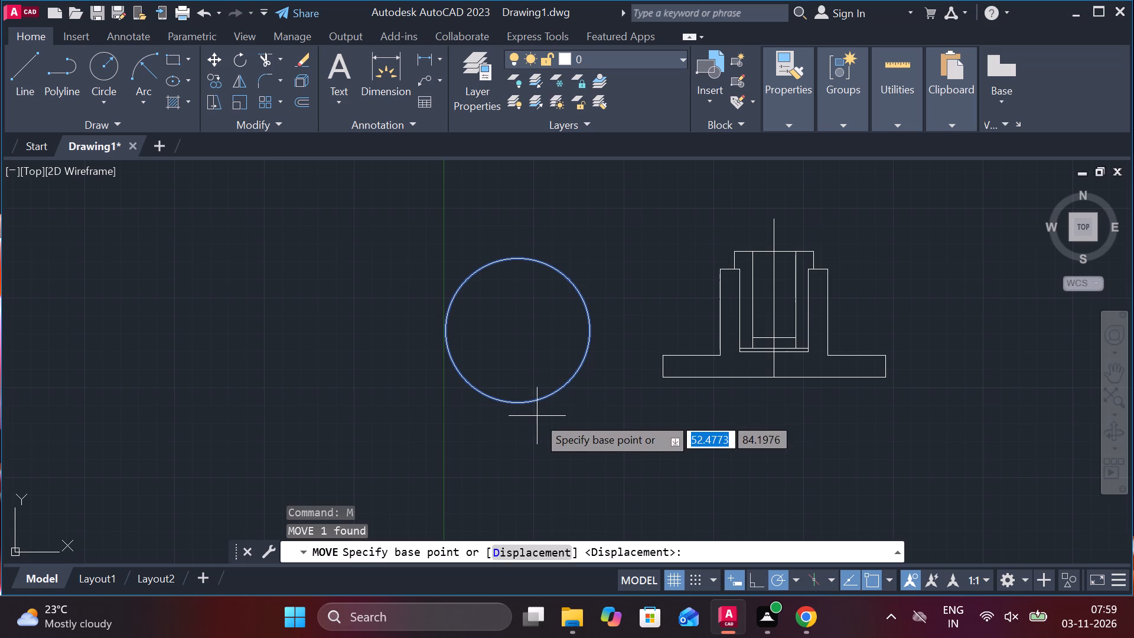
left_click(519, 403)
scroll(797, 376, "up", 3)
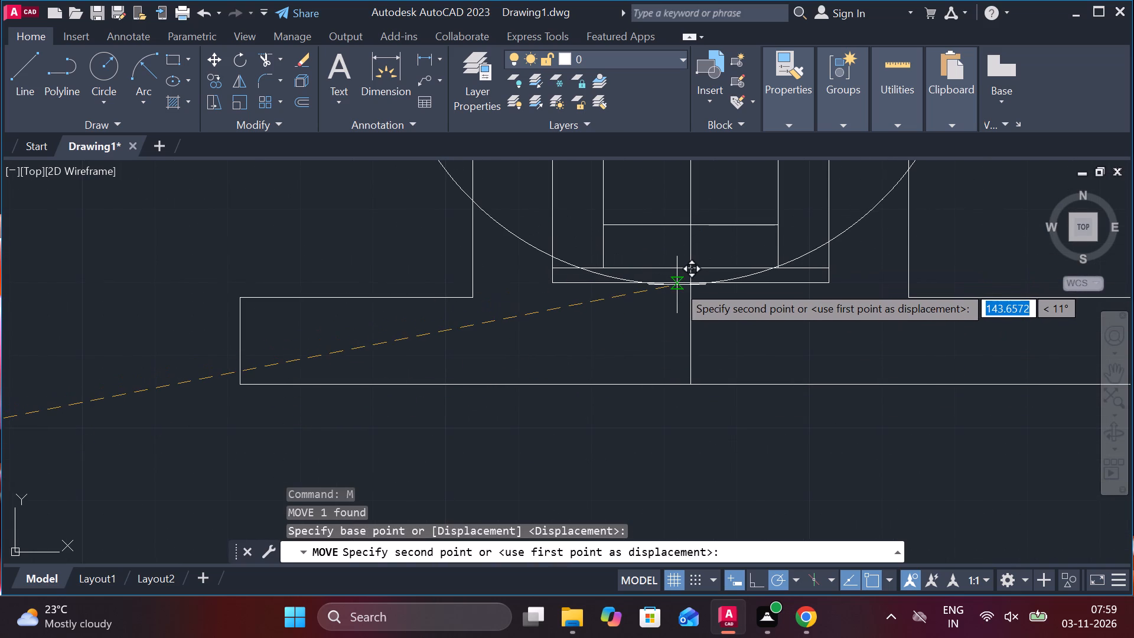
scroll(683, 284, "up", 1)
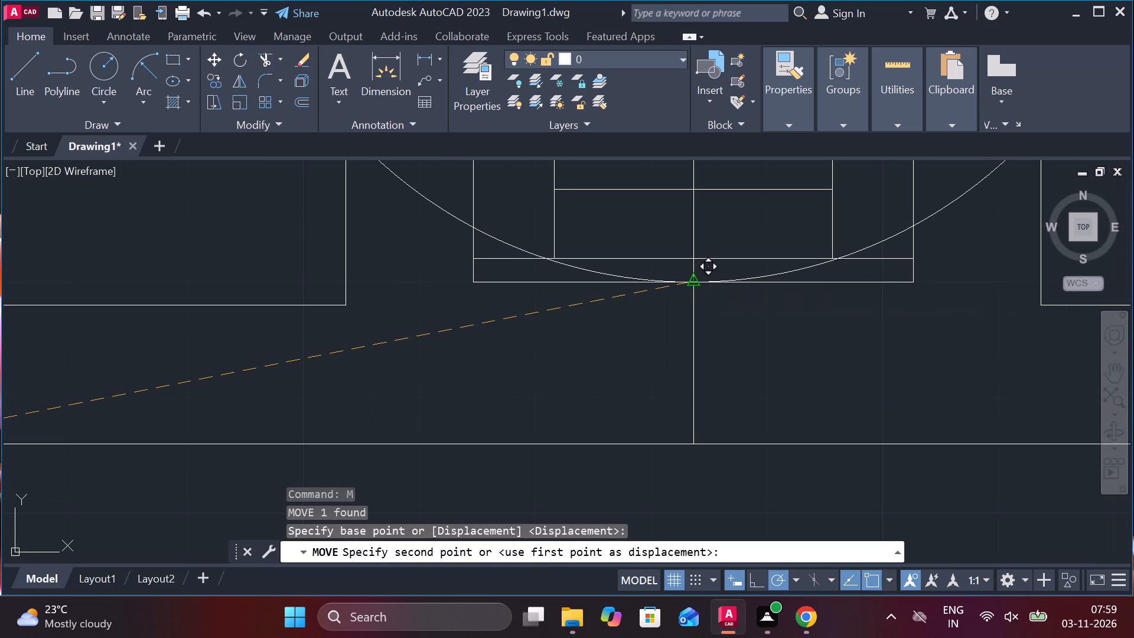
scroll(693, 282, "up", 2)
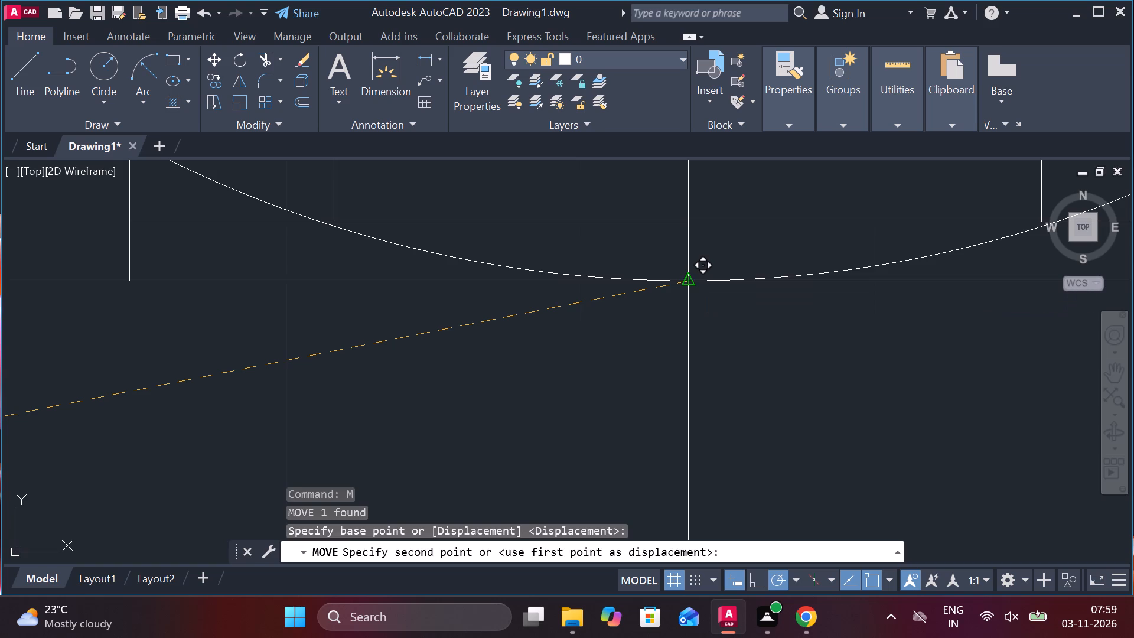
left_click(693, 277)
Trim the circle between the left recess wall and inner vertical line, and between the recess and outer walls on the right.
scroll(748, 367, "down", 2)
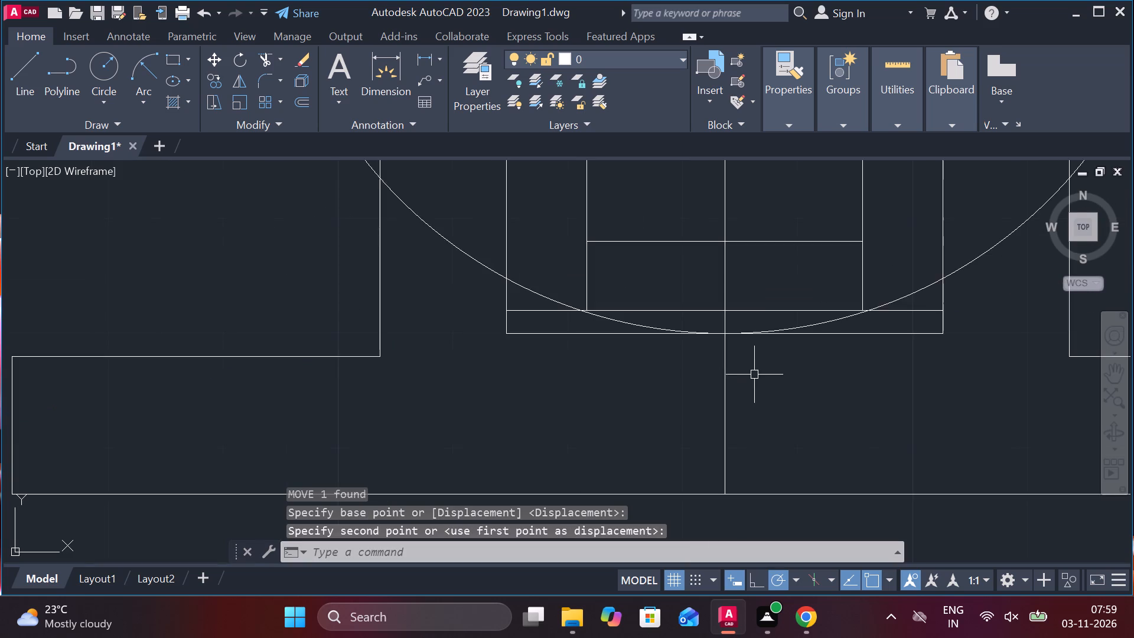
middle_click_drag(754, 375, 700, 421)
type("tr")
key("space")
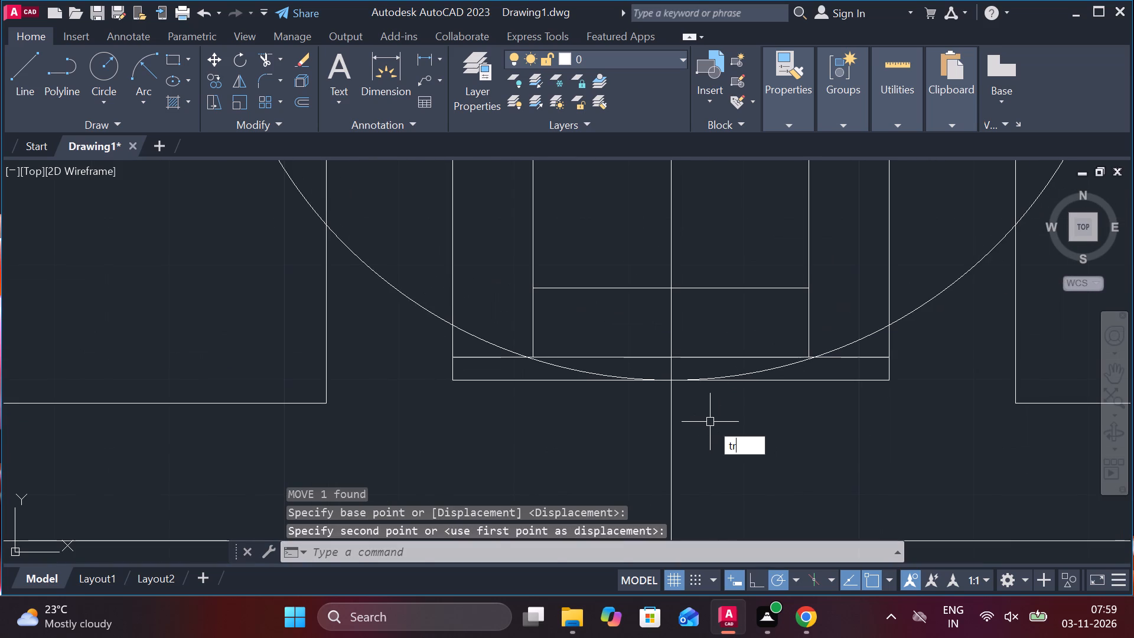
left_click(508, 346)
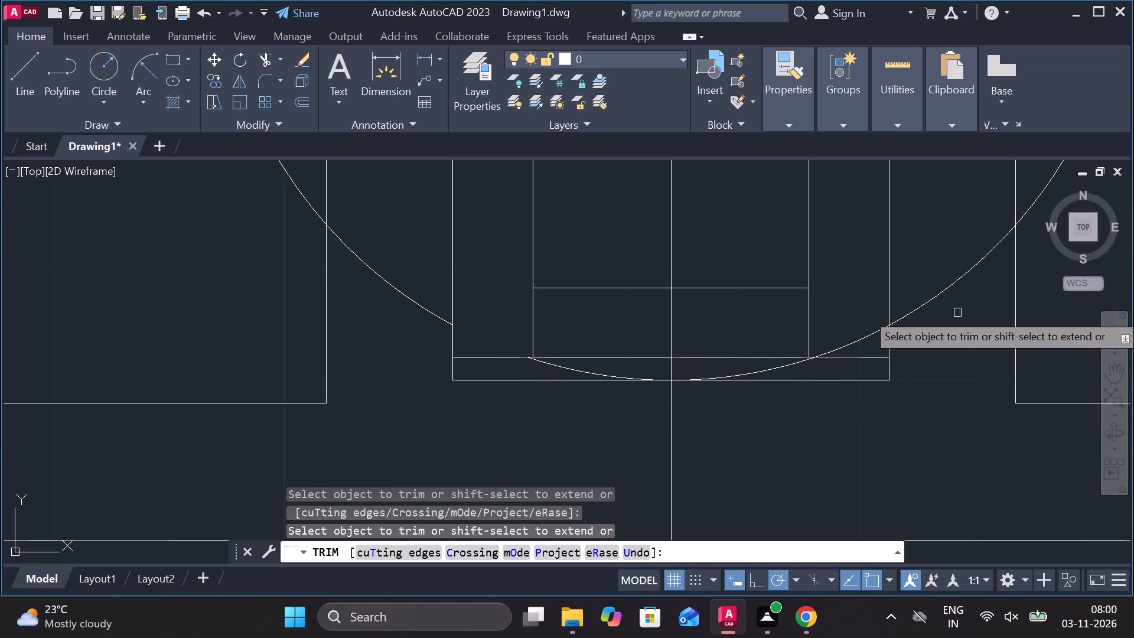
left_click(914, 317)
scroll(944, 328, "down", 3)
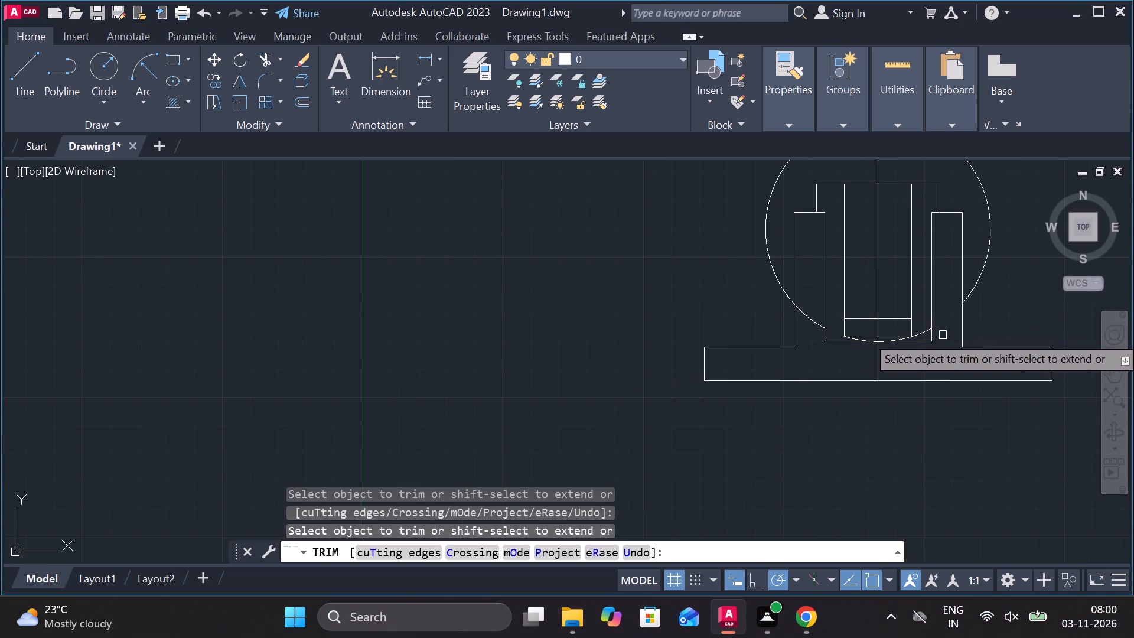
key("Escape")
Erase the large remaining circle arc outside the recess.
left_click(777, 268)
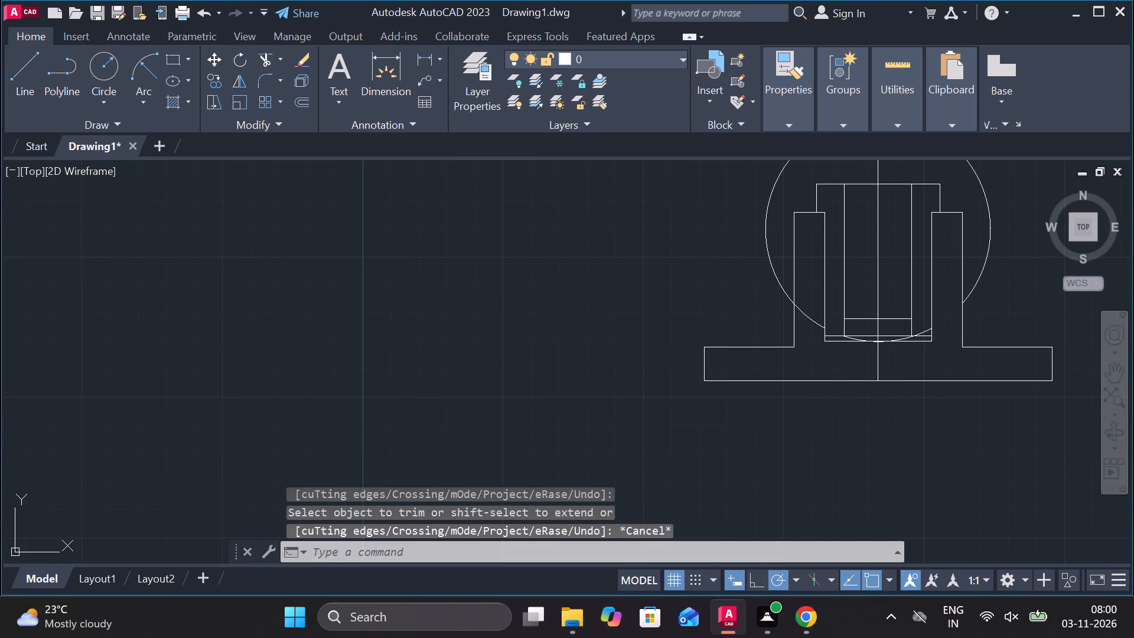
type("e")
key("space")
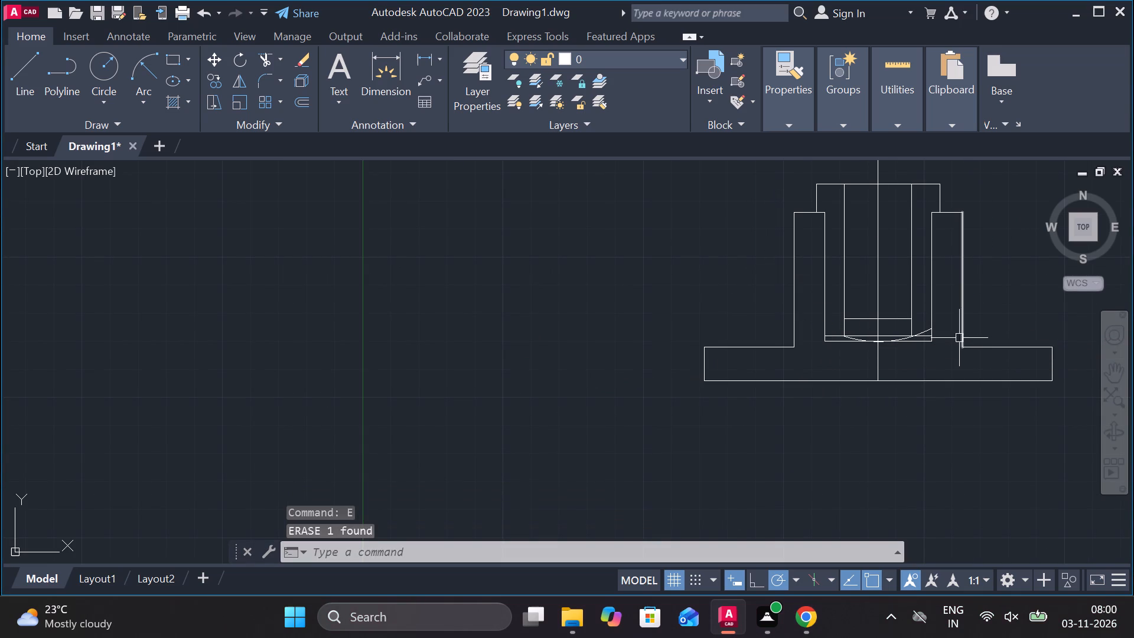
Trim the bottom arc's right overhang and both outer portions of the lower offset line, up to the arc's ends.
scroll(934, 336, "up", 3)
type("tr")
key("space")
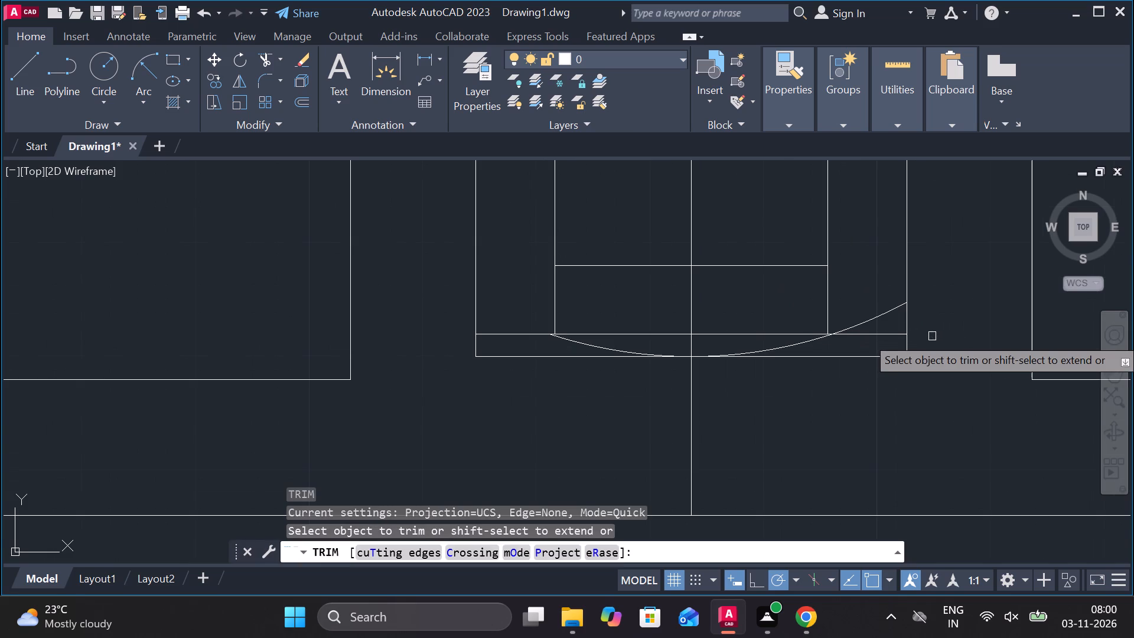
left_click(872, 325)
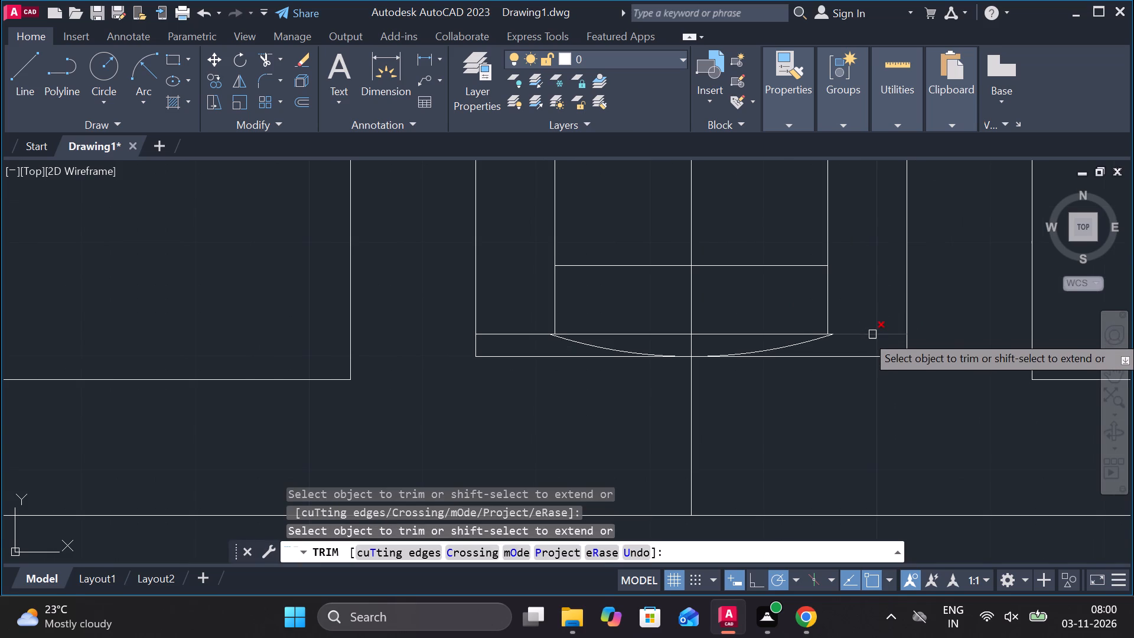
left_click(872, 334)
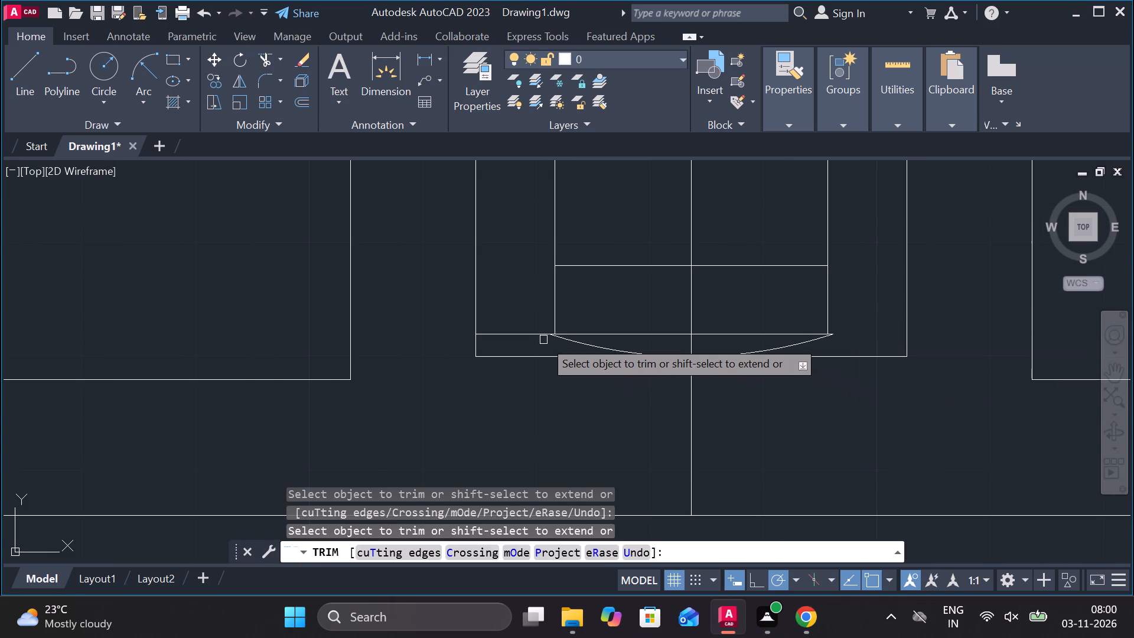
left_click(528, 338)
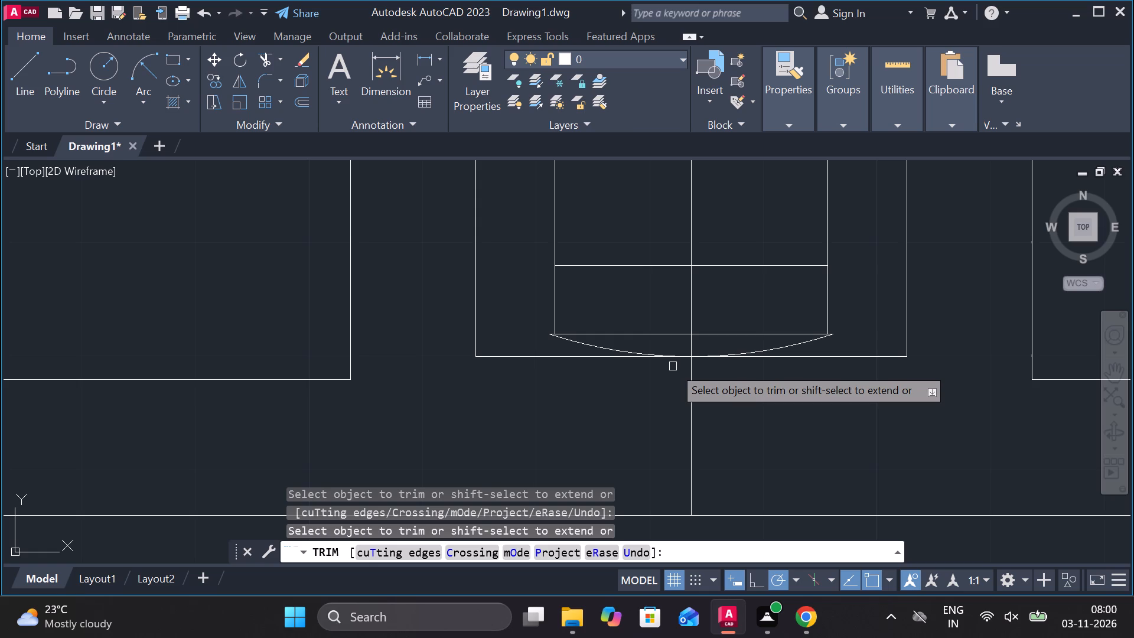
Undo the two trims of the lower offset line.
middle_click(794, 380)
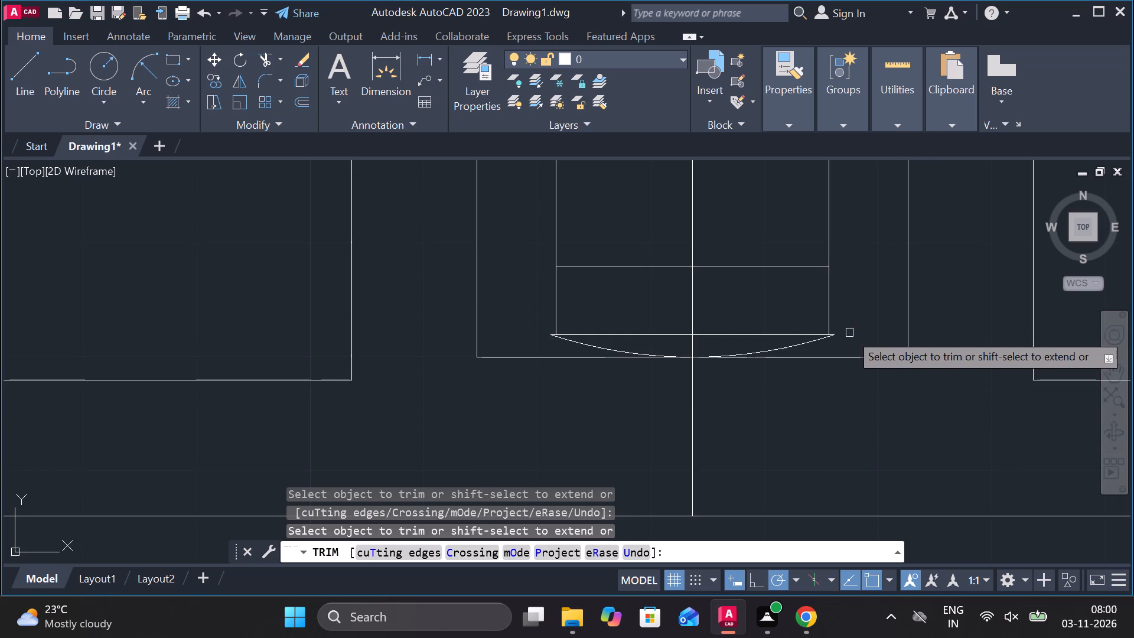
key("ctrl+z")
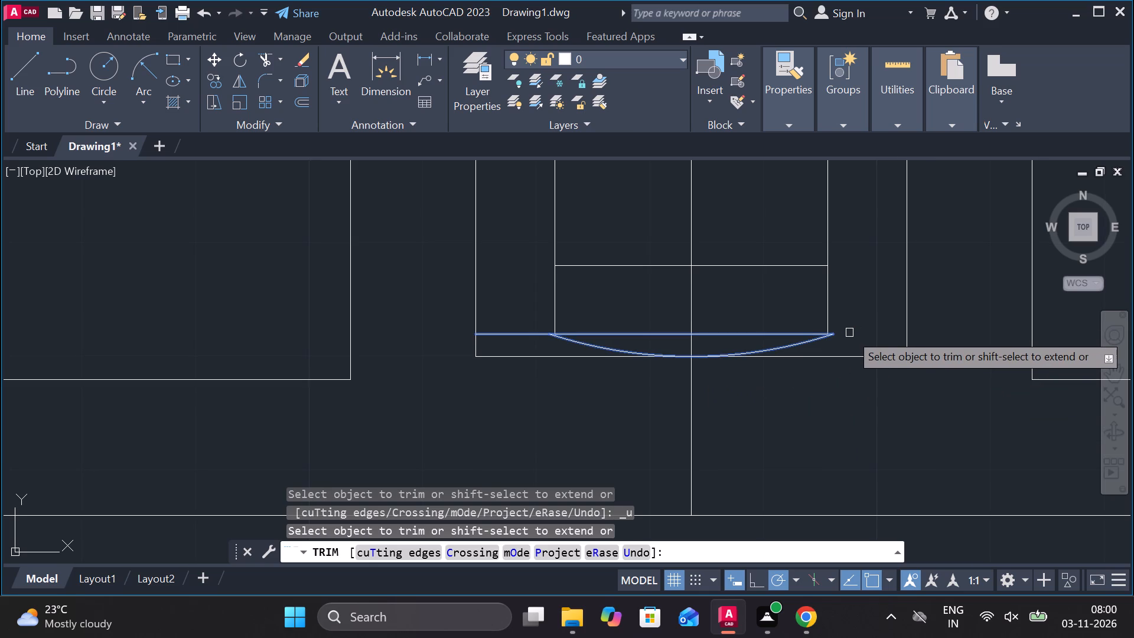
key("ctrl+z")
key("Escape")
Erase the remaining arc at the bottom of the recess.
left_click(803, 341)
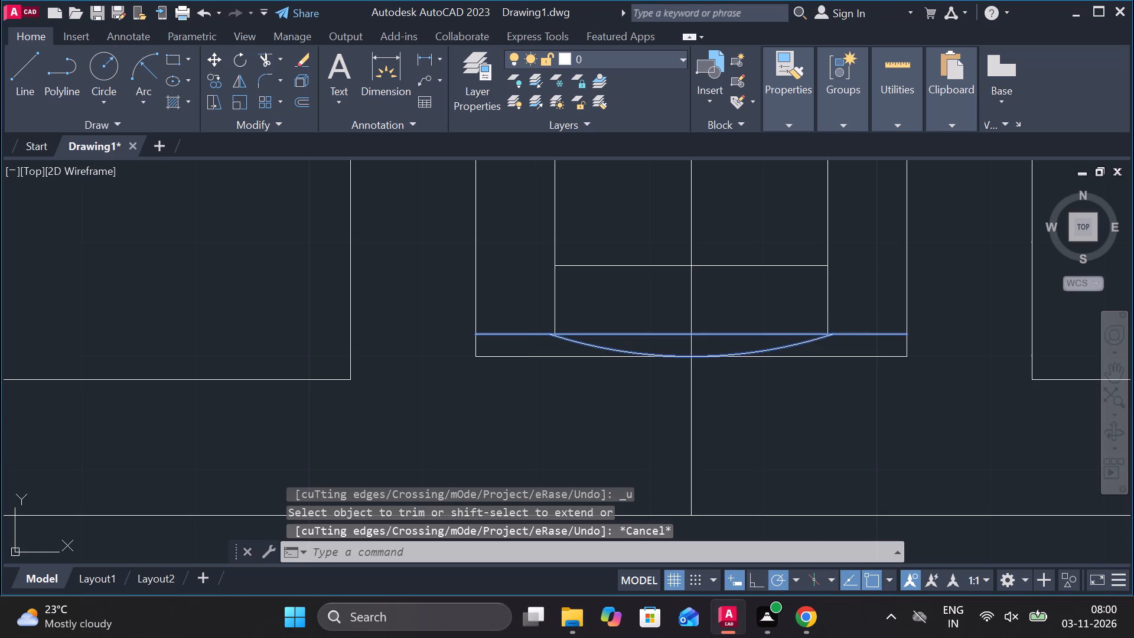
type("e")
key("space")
Draw a start-end-radius arc of radius 40 between the lower ends of the two inner vertical lines, bulging downward.
middle_click(839, 372)
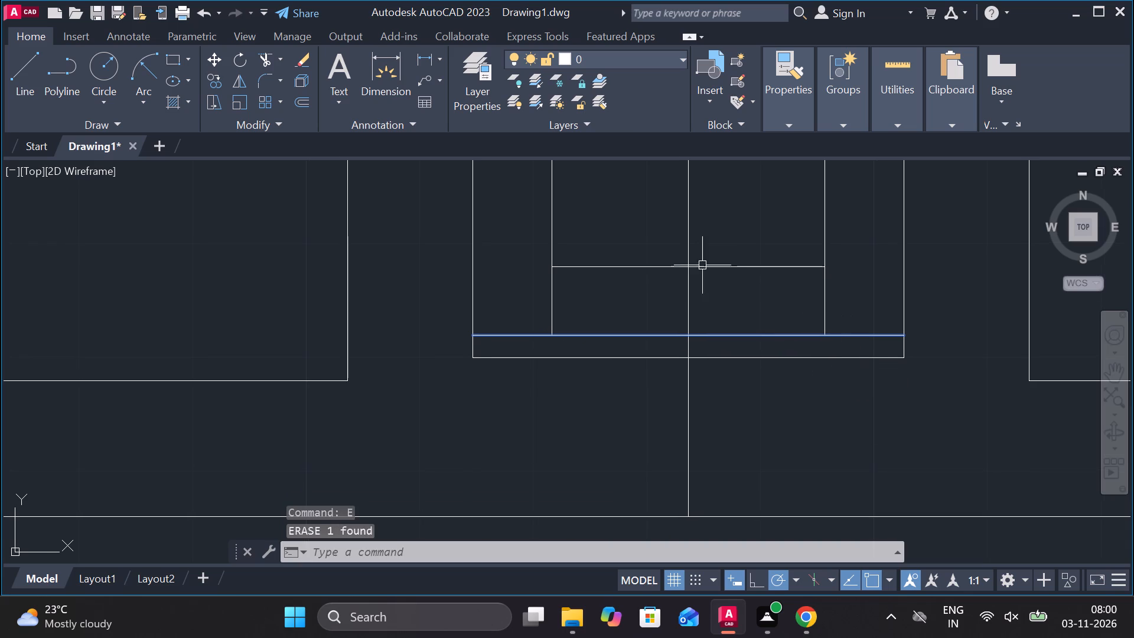
left_click(134, 66)
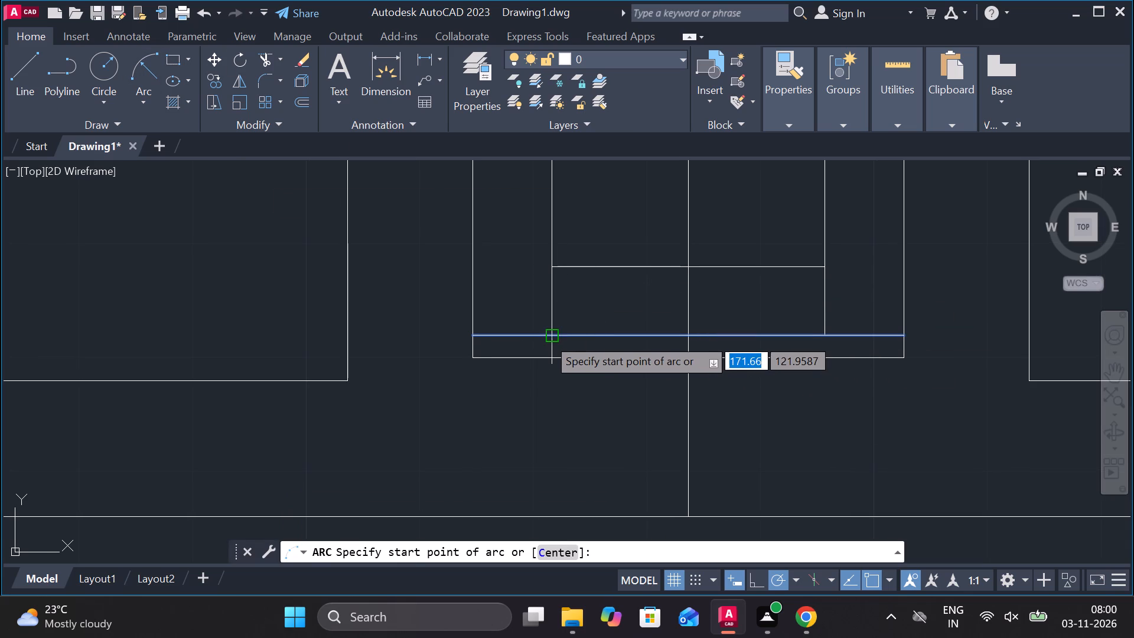
left_click(549, 334)
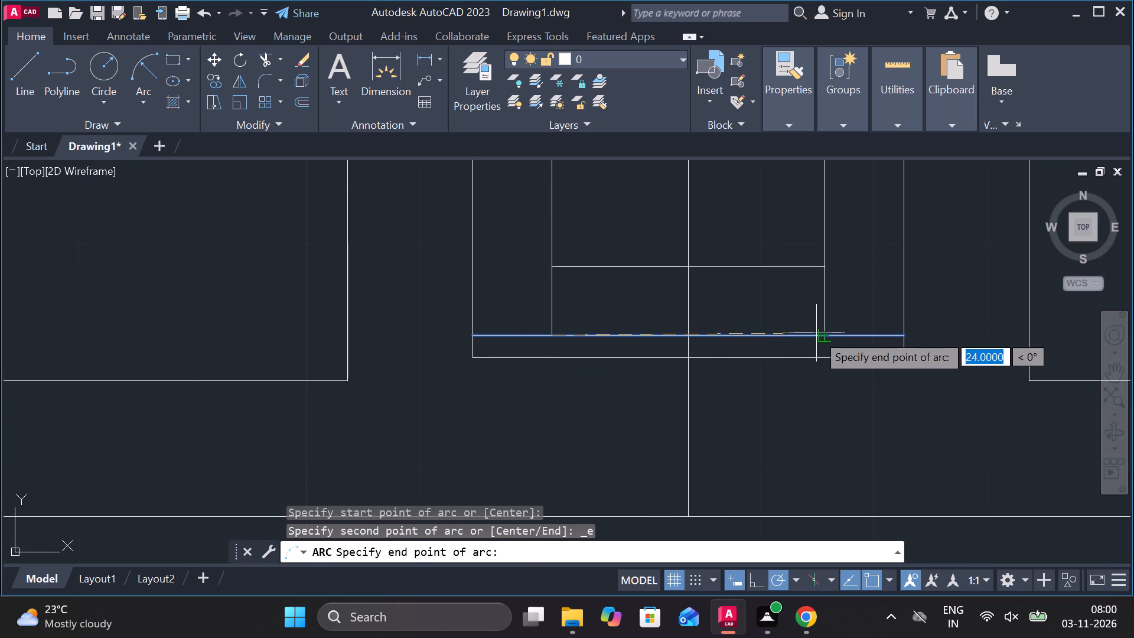
left_click(827, 333)
middle_click_drag(663, 240, 660, 316)
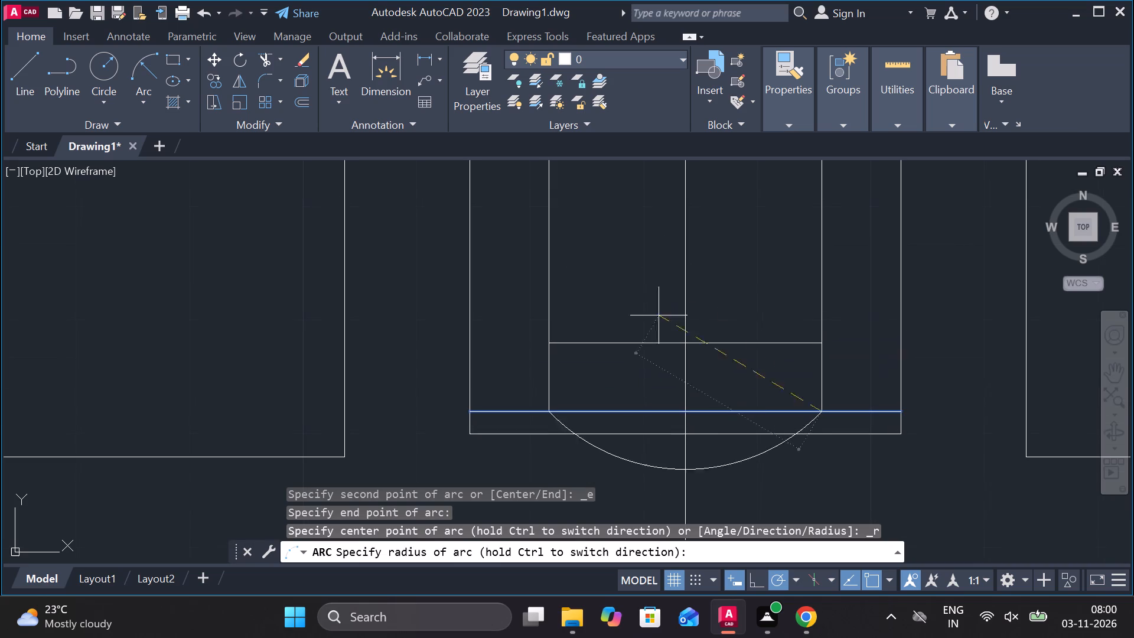
scroll(680, 249, "down", 1)
middle_click_drag(718, 193, 722, 193)
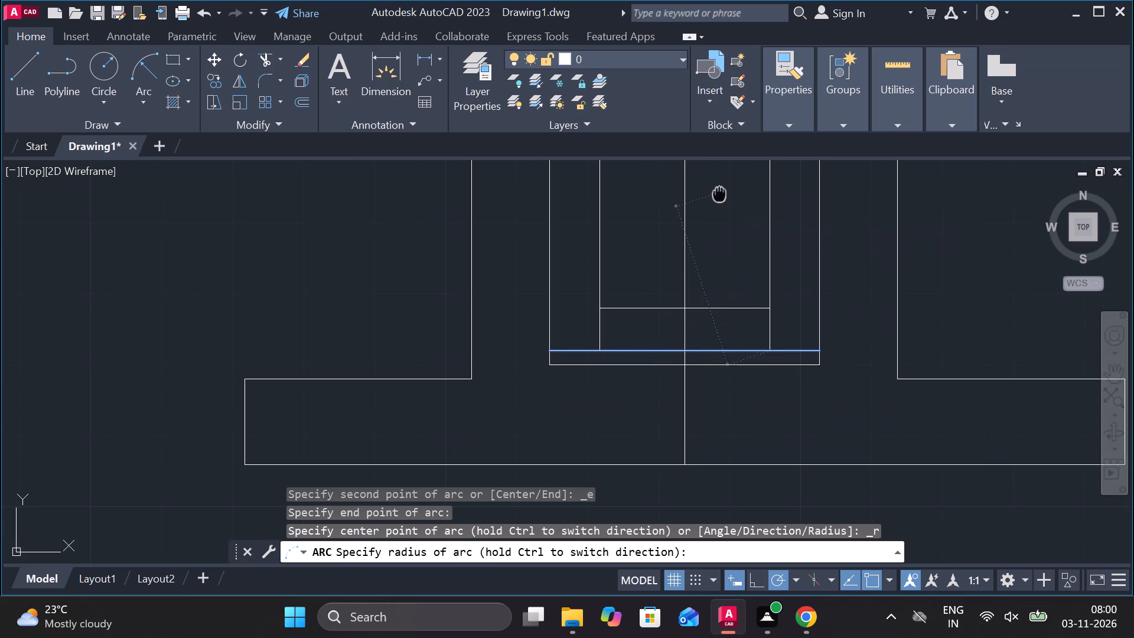
middle_click_drag(722, 193, 724, 235)
scroll(722, 235, "down", 2)
middle_click_drag(722, 198, 730, 272)
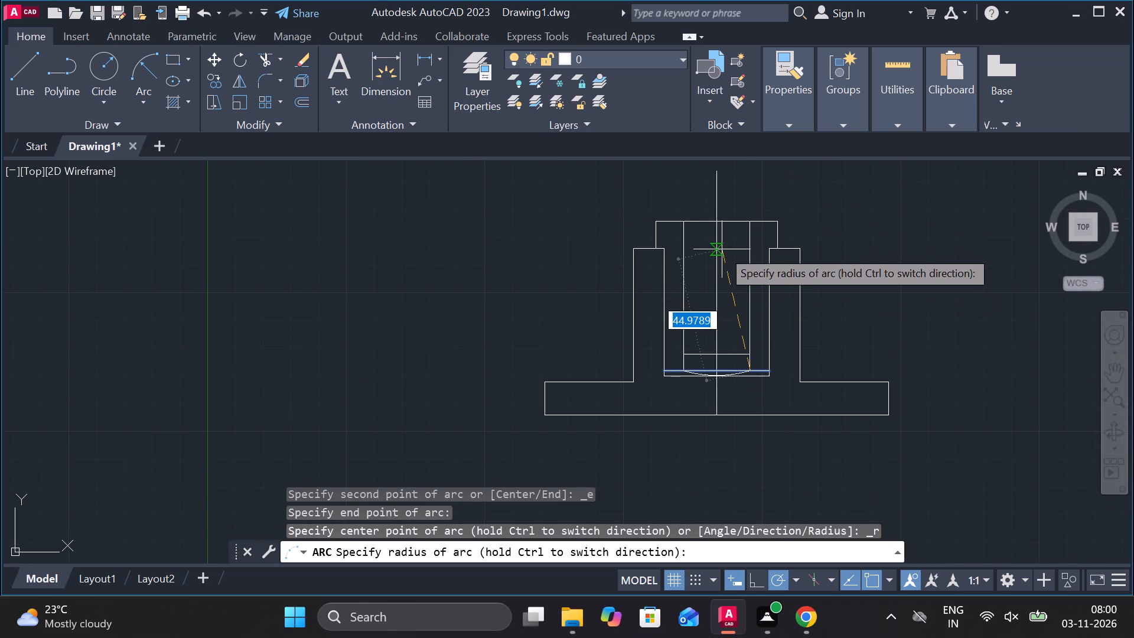
scroll(724, 255, "up", 3)
middle_click_drag(726, 256, 706, 126)
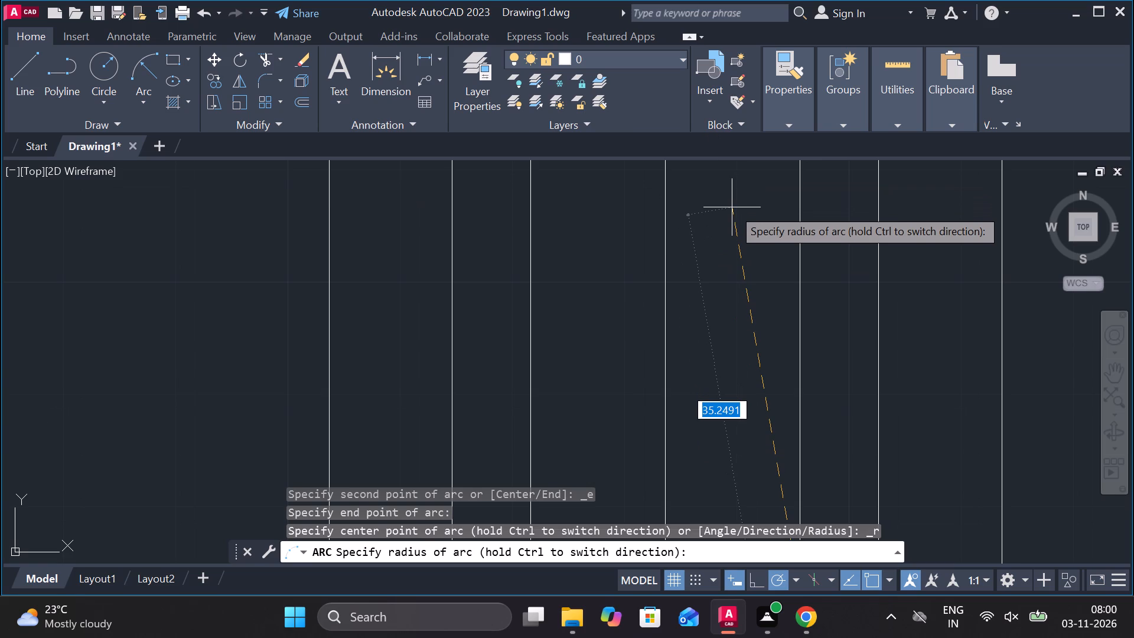
middle_click_drag(821, 320, 793, 100)
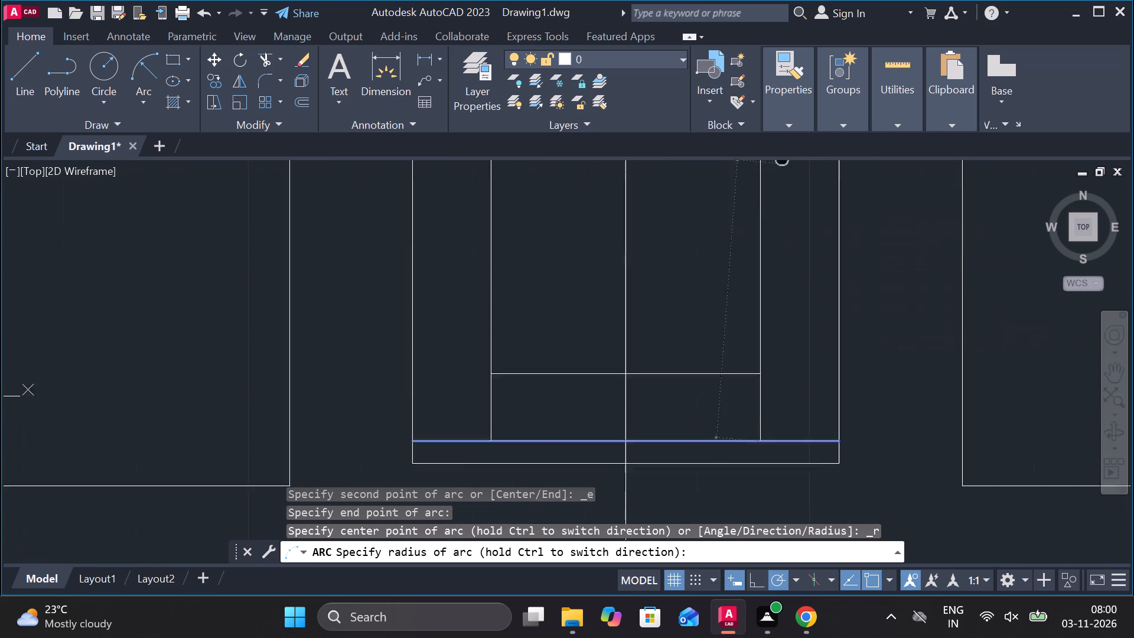
middle_click_drag(793, 100, 796, 96)
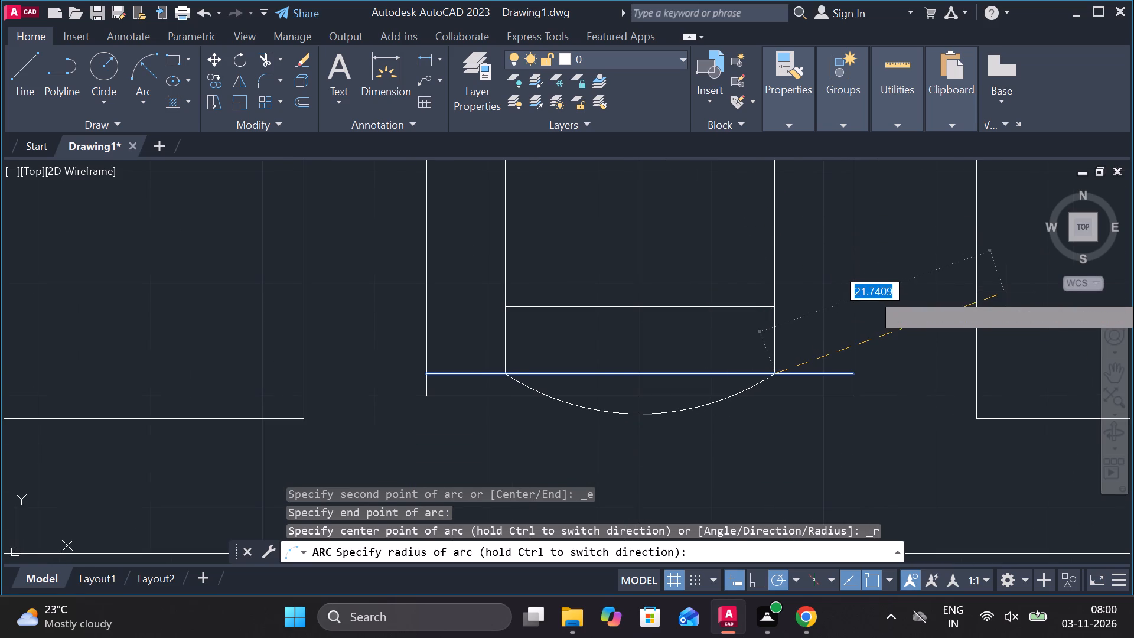
middle_click_drag(999, 292, 951, 288)
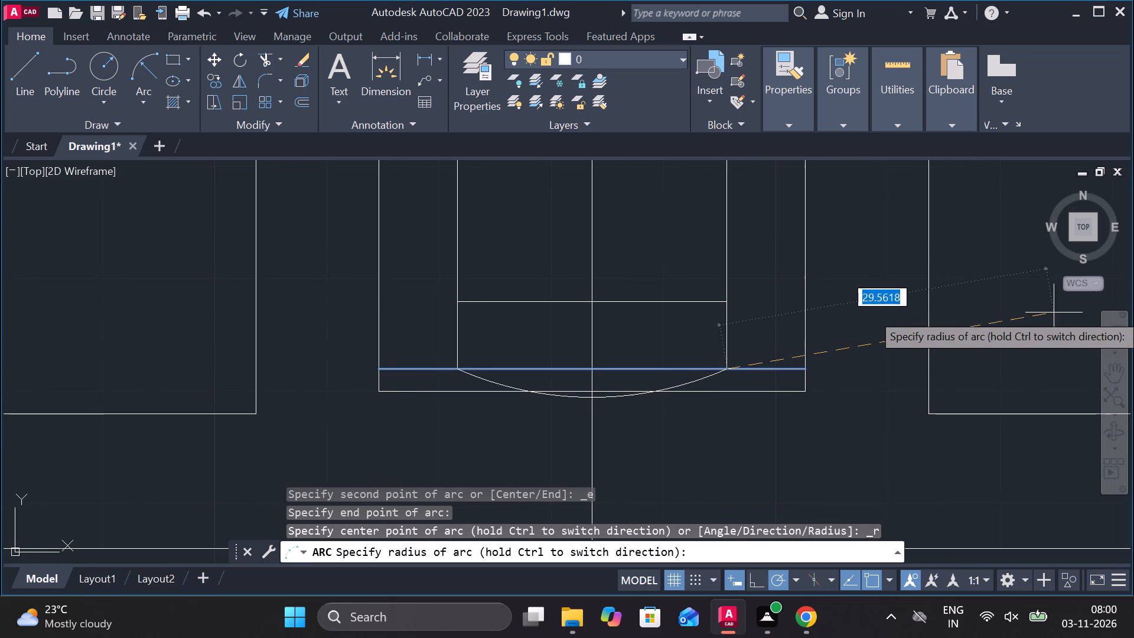
middle_click_drag(1054, 313, 1012, 313)
scroll(1068, 331, "down", 2)
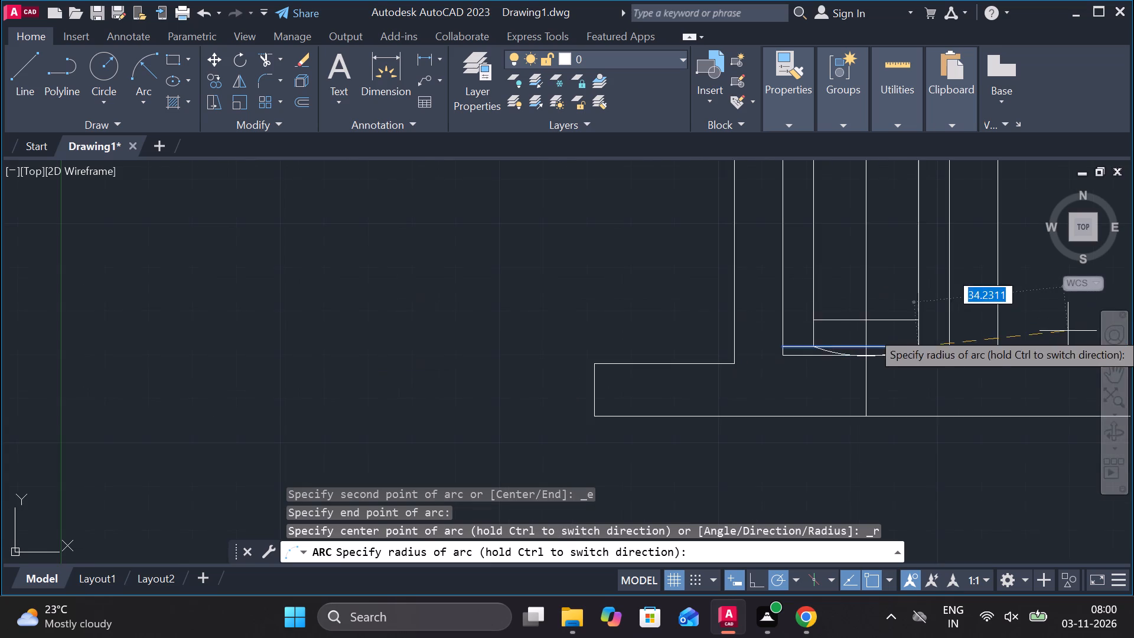
middle_click_drag(1068, 331, 898, 330)
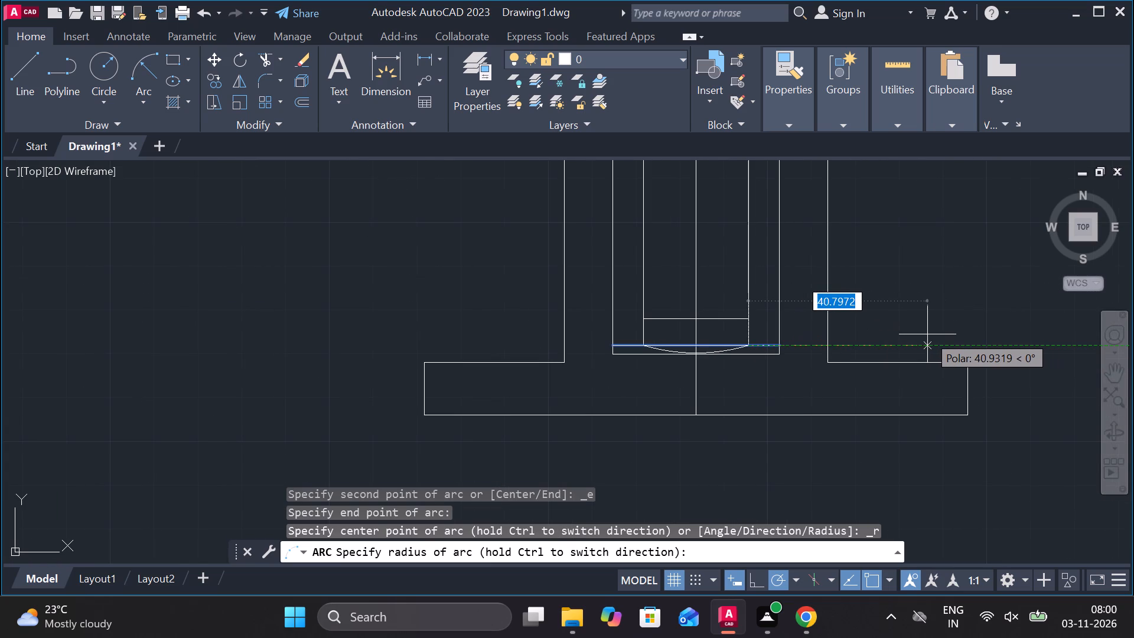
type("40")
key("Return")
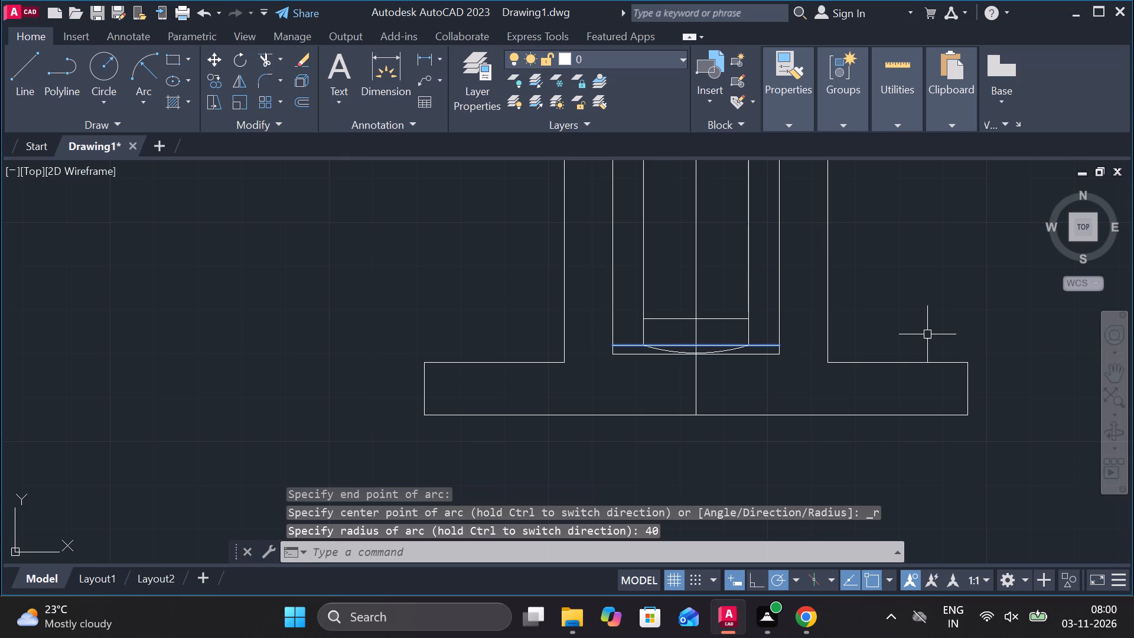
Check the new bottom arc's radius with a radius dimension, without placing it.
left_click(435, 60)
left_click(441, 53)
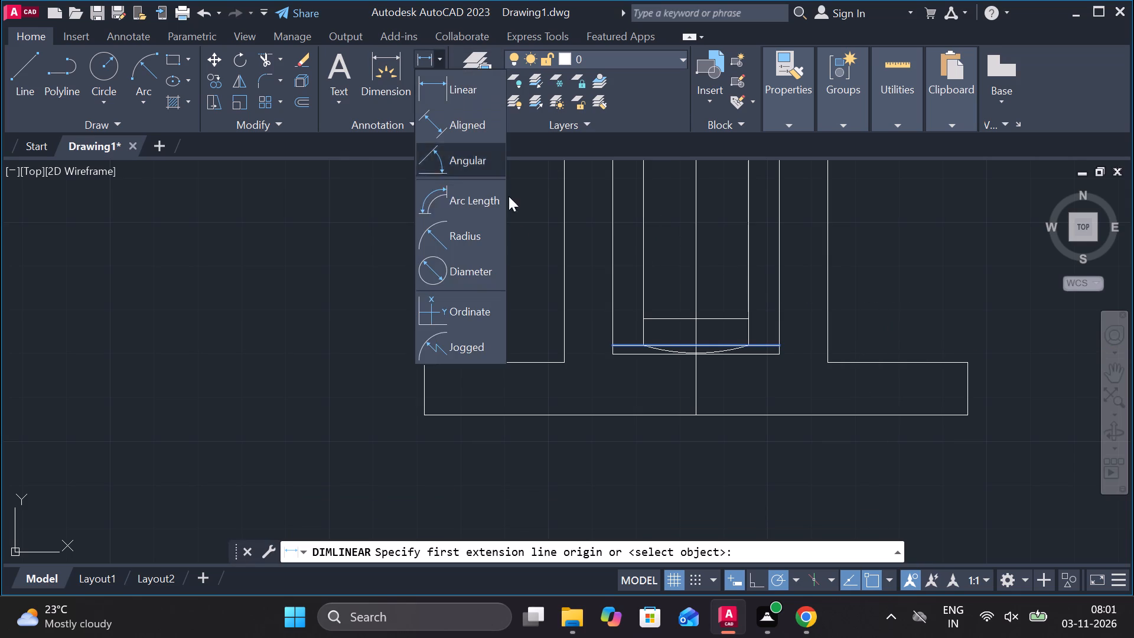
left_click(475, 233)
scroll(693, 388, "up", 3)
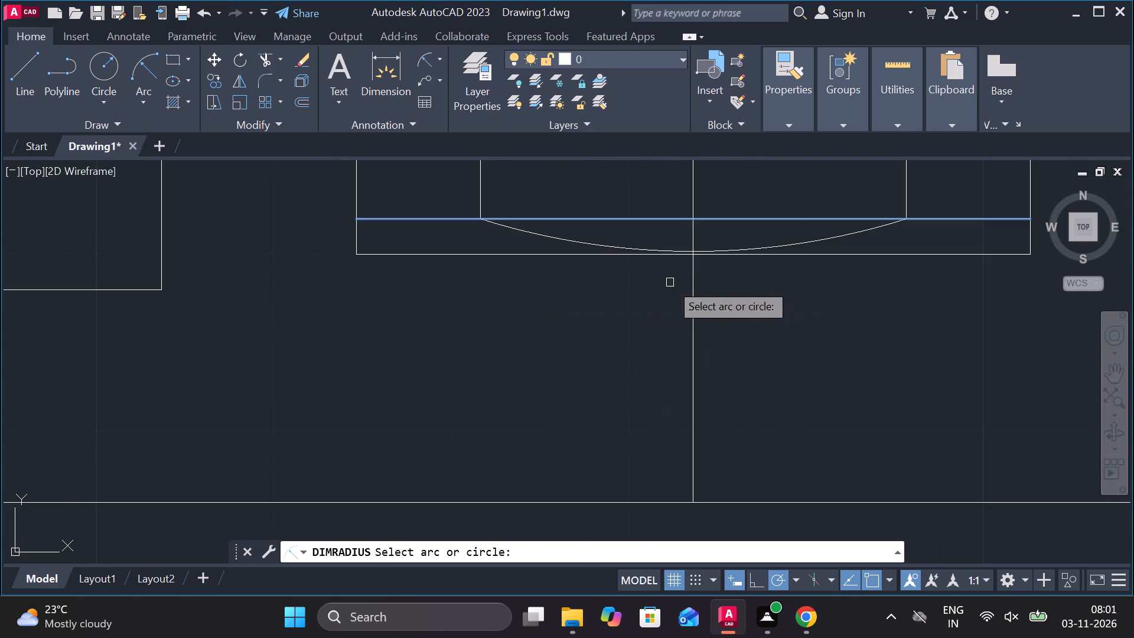
left_click(618, 247)
middle_click(621, 239)
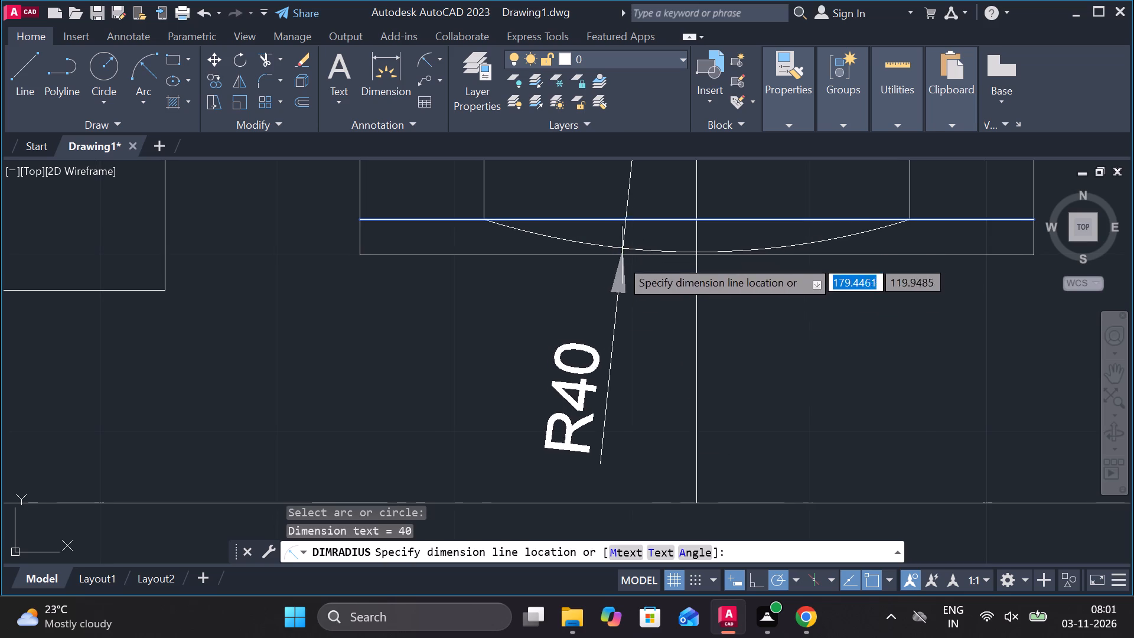
scroll(614, 298, "down", 1)
middle_click_drag(668, 313, 662, 396)
scroll(658, 396, "down", 2)
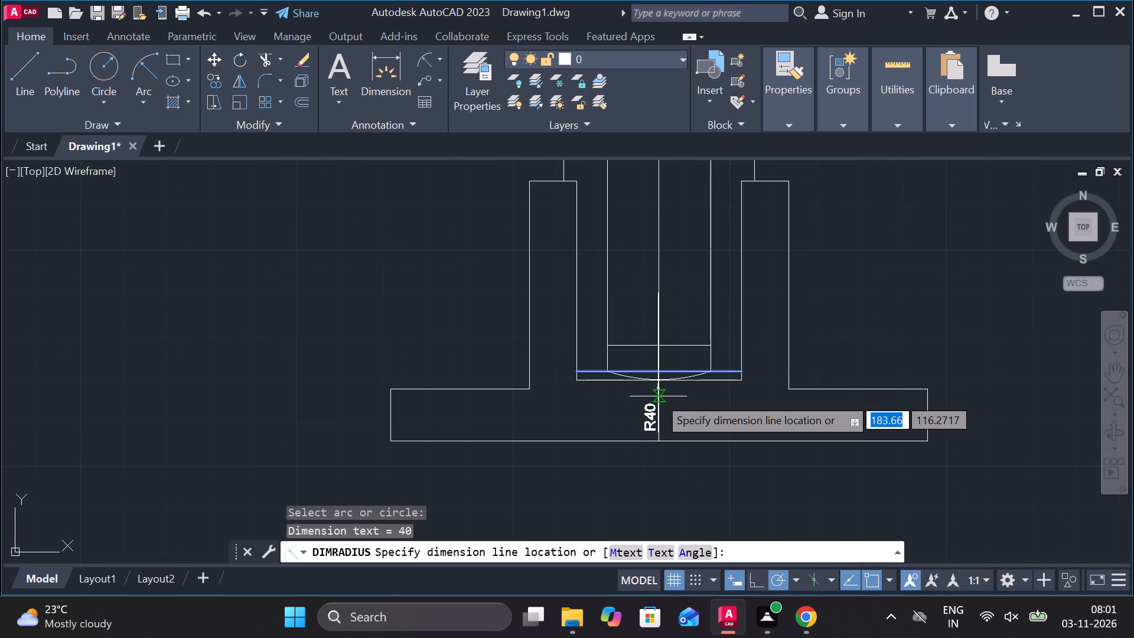
key("Escape")
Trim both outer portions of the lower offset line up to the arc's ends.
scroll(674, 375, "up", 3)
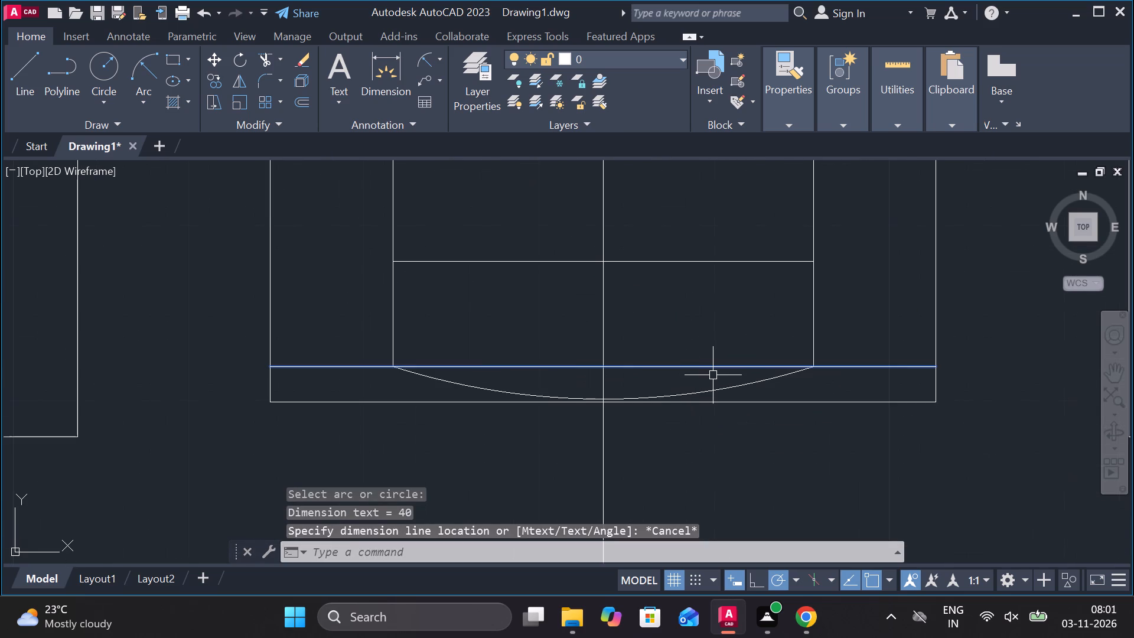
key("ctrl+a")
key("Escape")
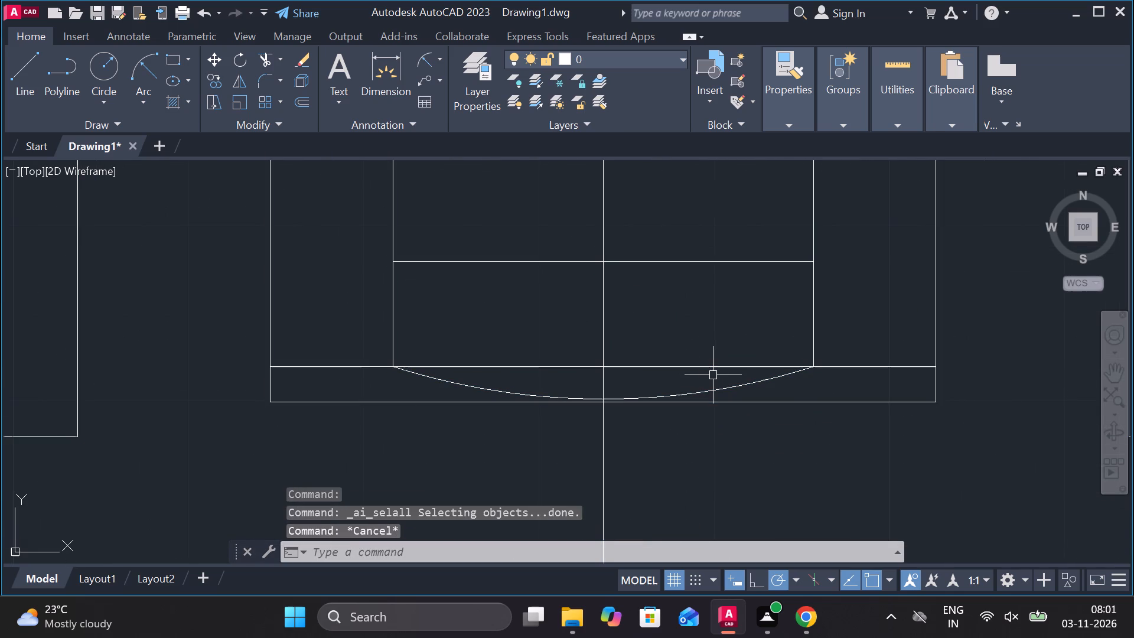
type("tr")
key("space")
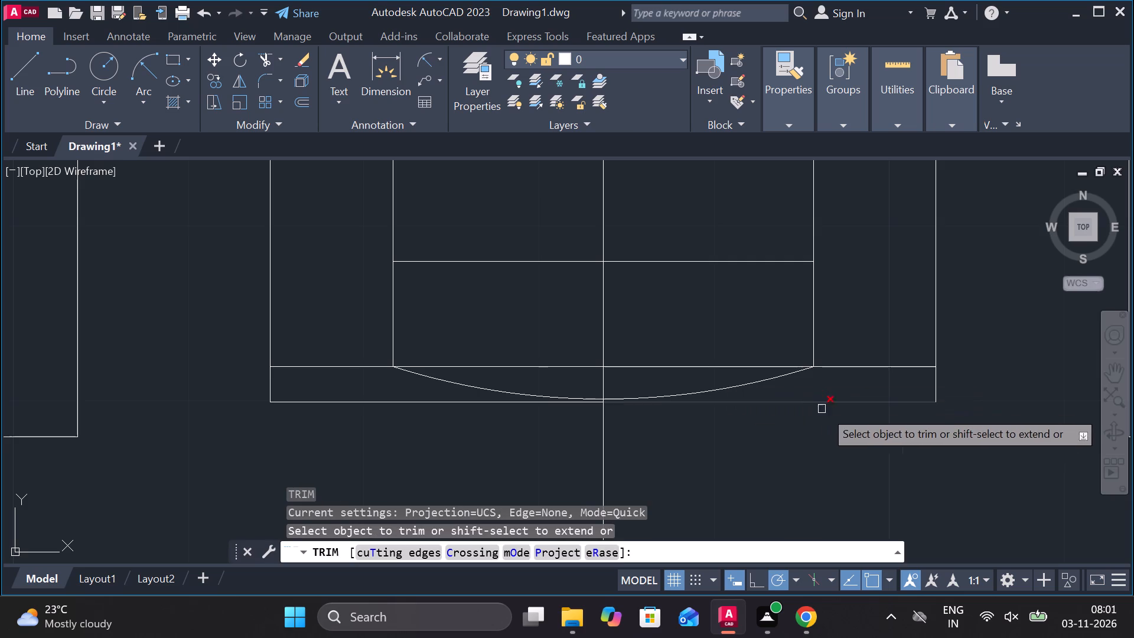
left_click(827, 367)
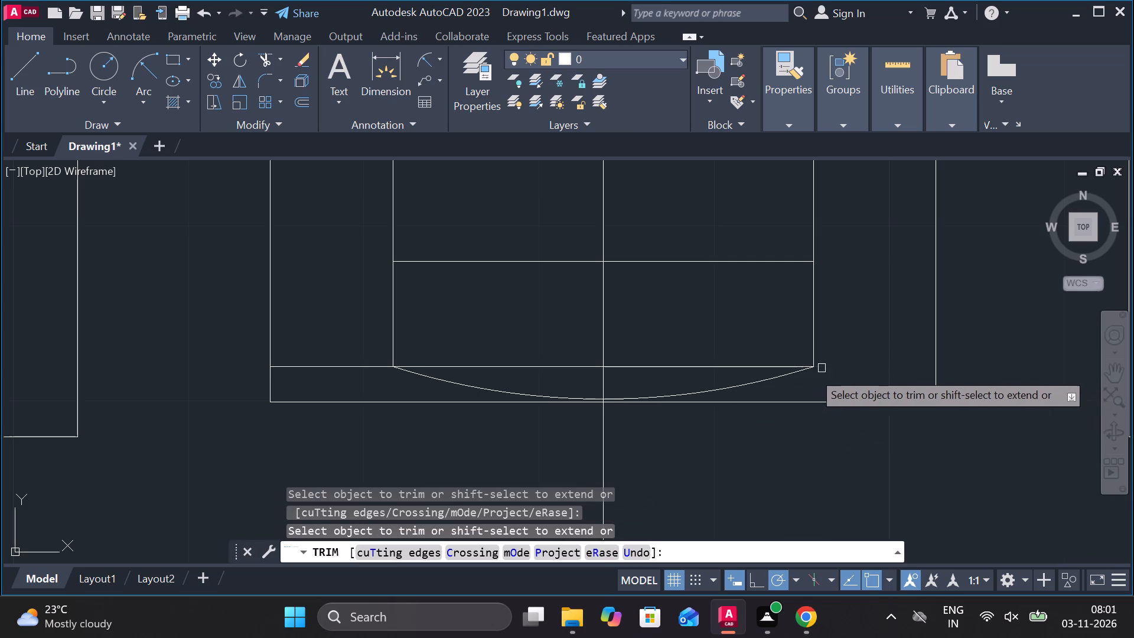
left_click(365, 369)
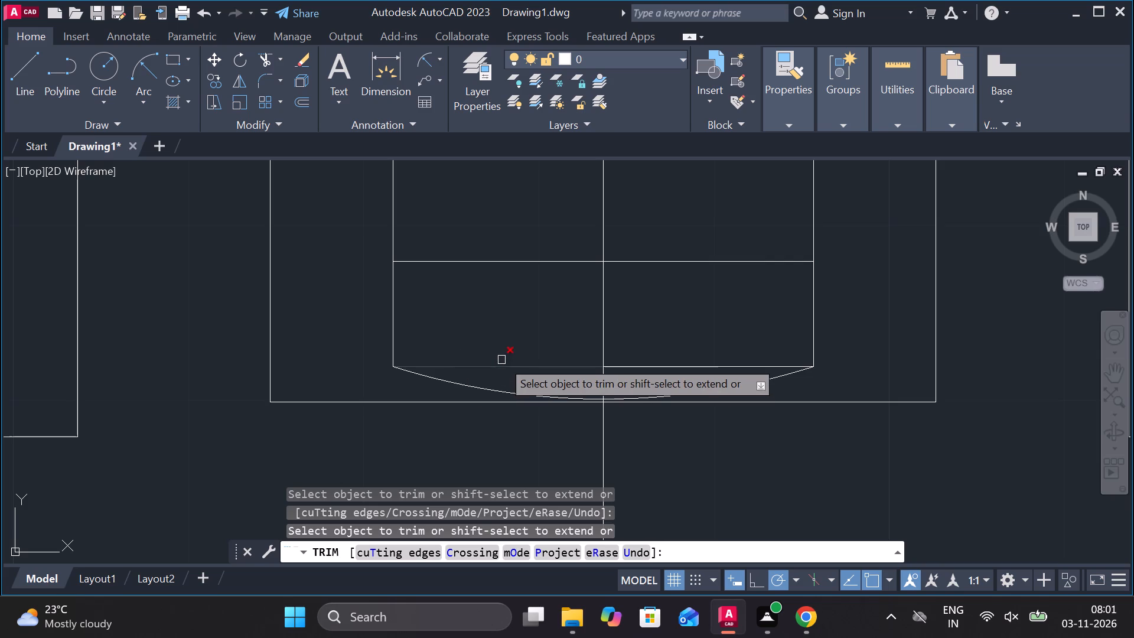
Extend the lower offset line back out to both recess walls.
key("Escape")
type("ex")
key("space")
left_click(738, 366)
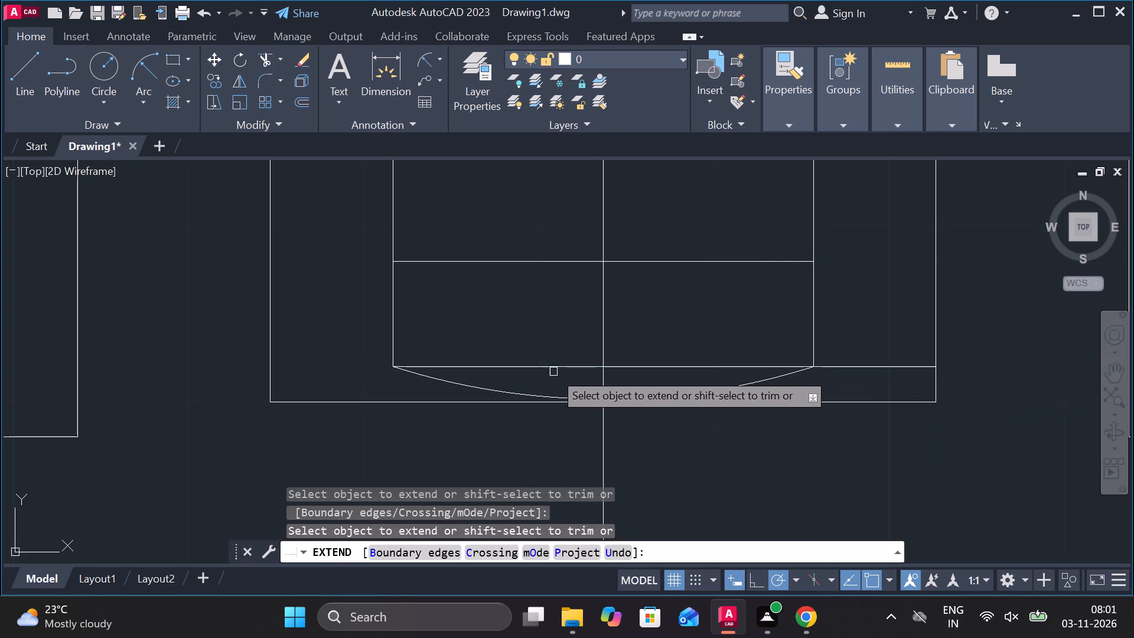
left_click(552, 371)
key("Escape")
Trim the middle portions of the lower offset line on both sides of the centerline, between the arc's ends.
type("tr")
key("space")
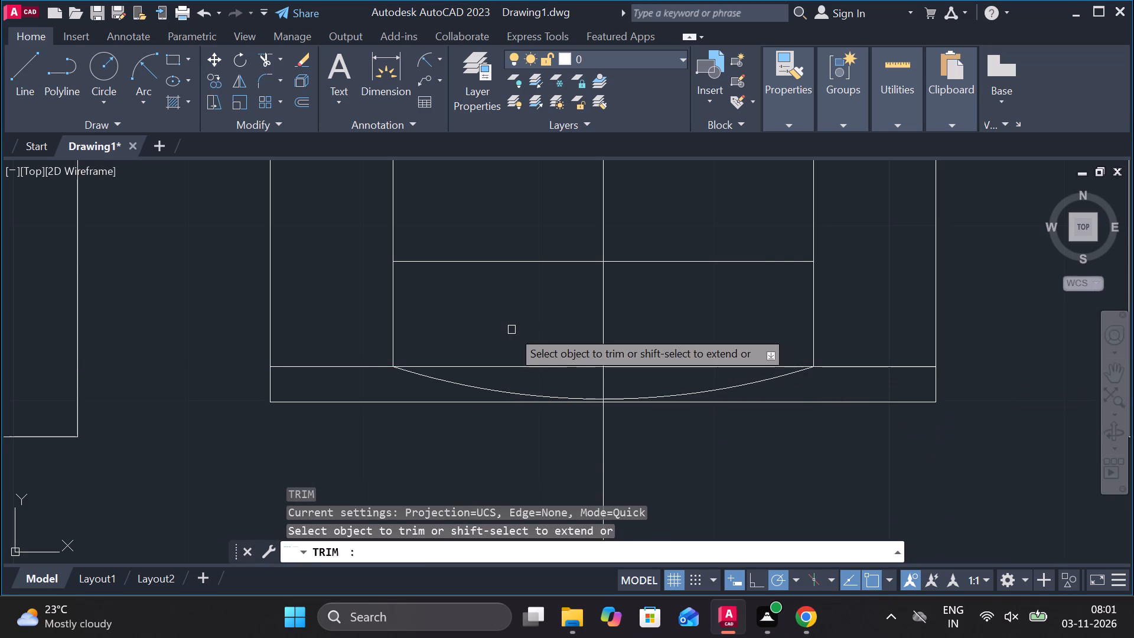
left_click(511, 373)
left_click(511, 361)
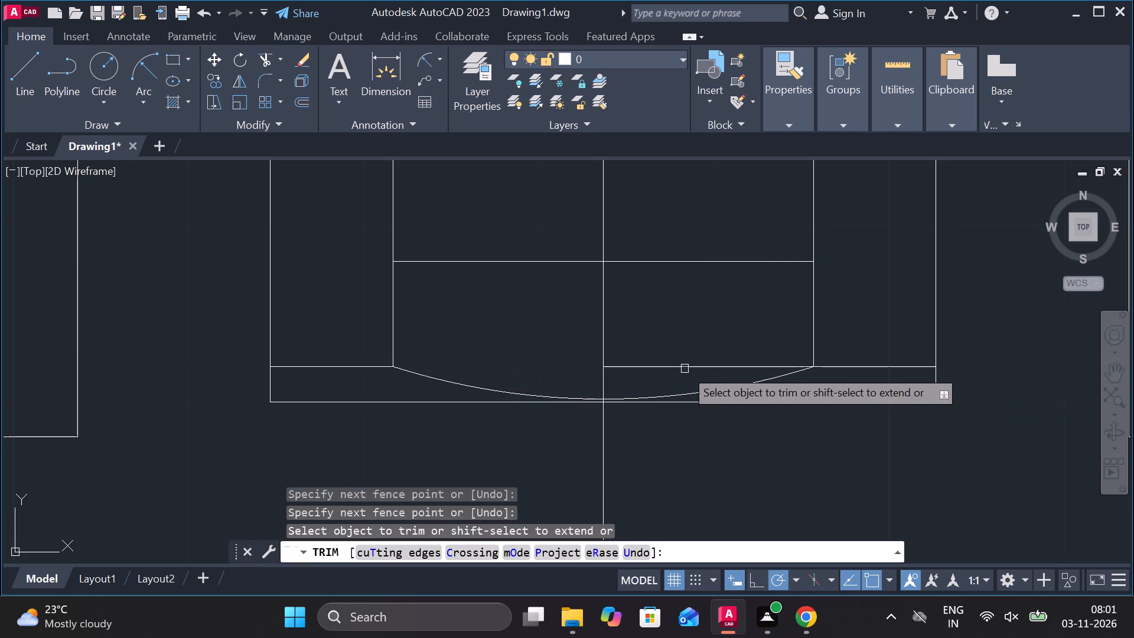
left_click(680, 366)
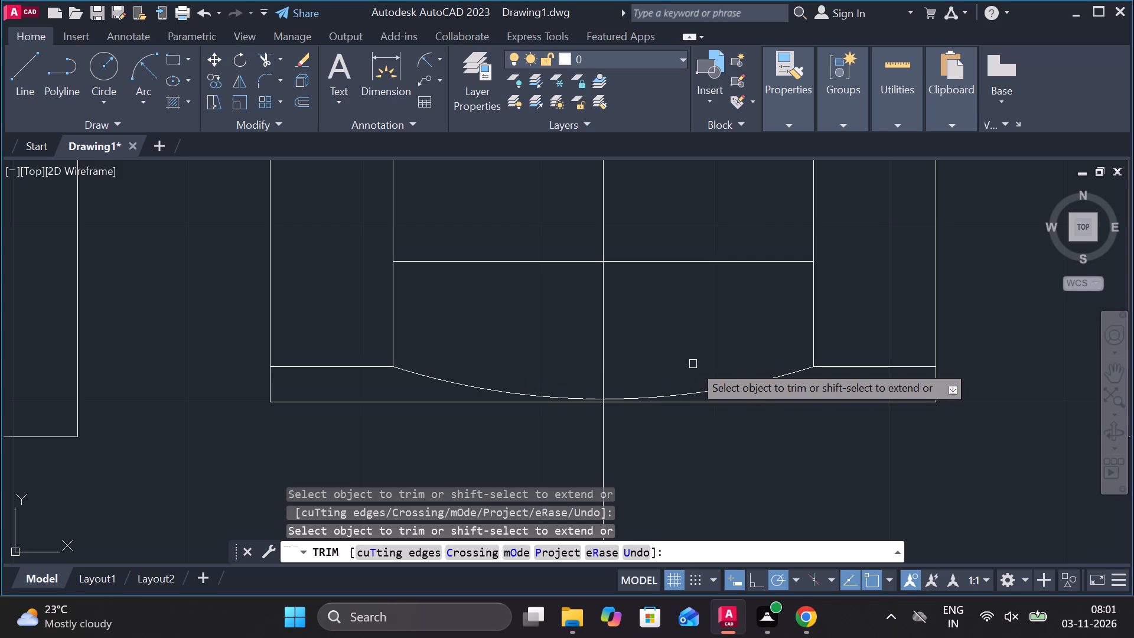
scroll(725, 401, "down", 3)
middle_click_drag(878, 346, 852, 352)
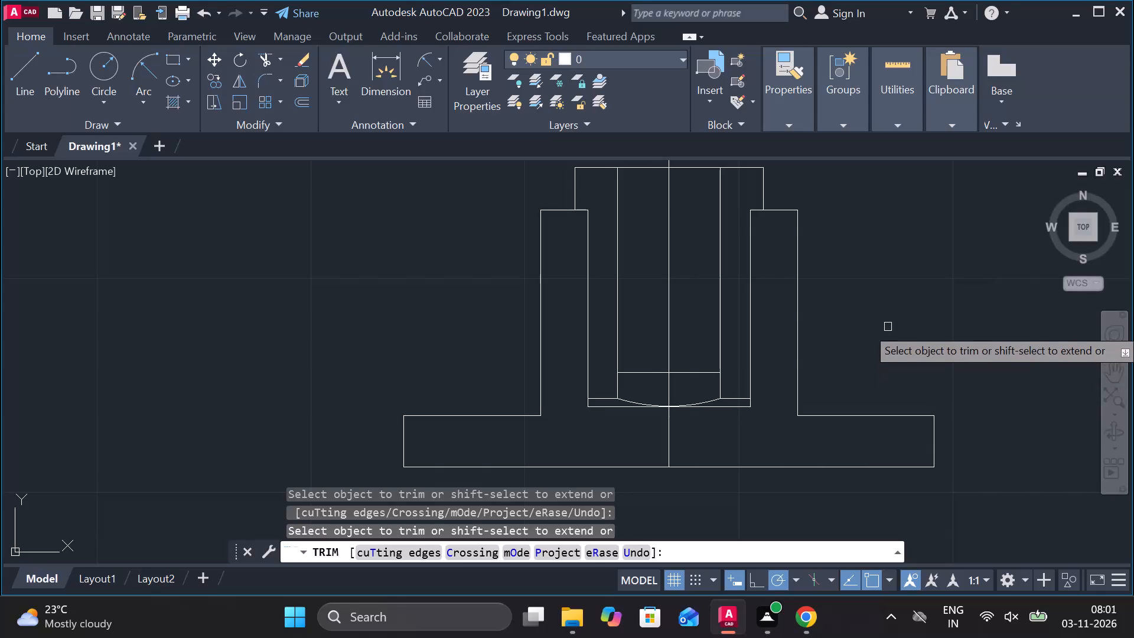
middle_click_drag(892, 327, 895, 351)
middle_click_drag(893, 372, 893, 318)
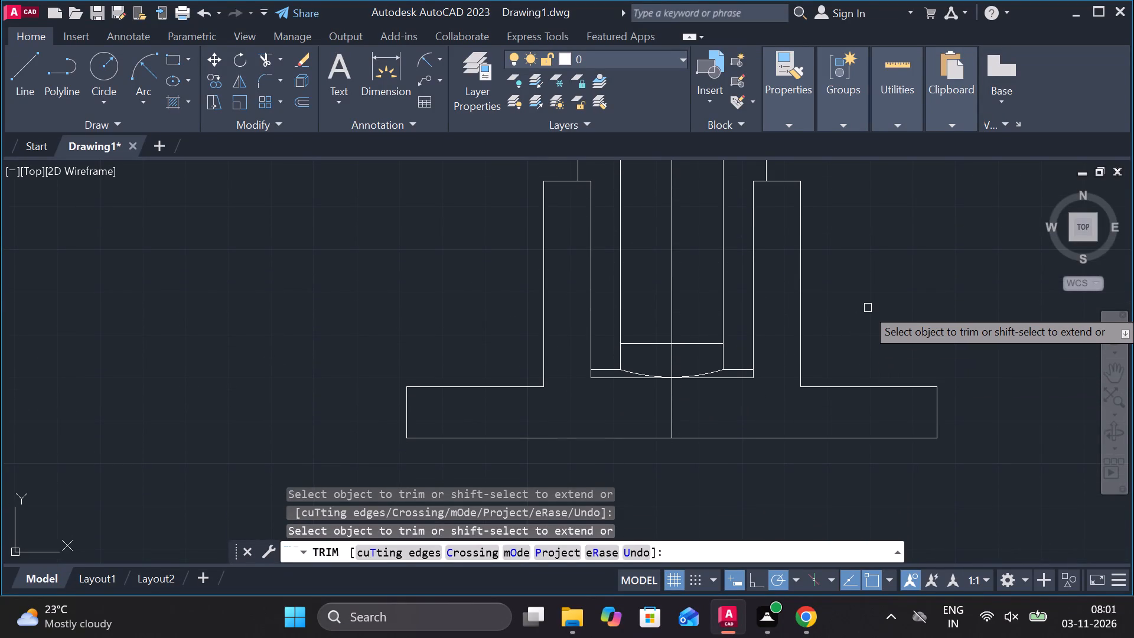
middle_click_drag(883, 292, 849, 478)
middle_click_drag(816, 360, 817, 389)
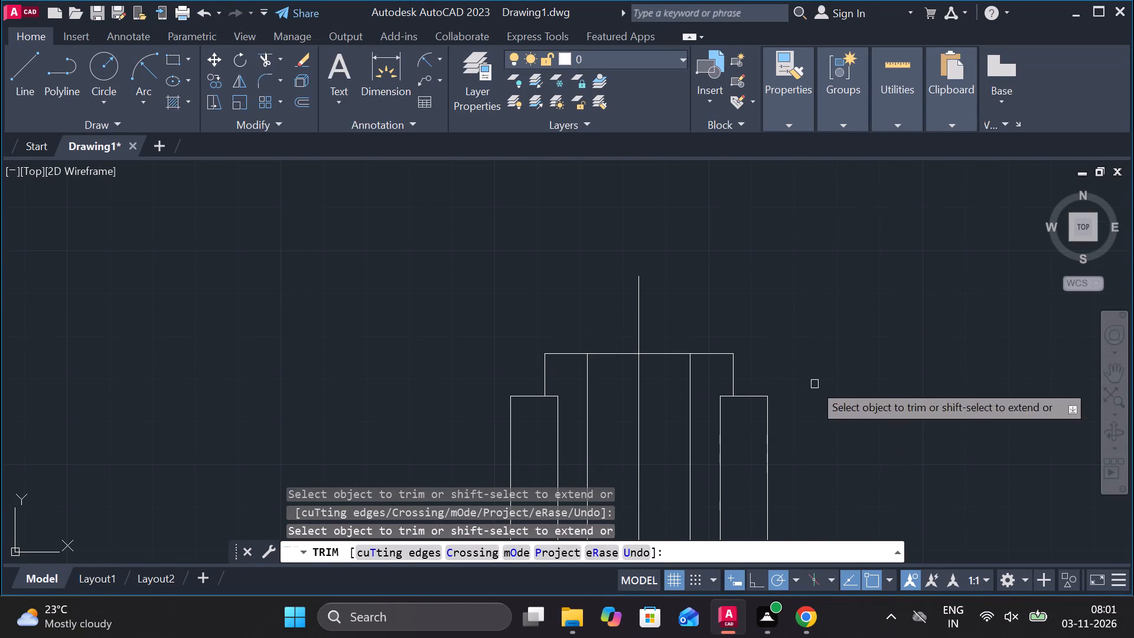
key("Escape")
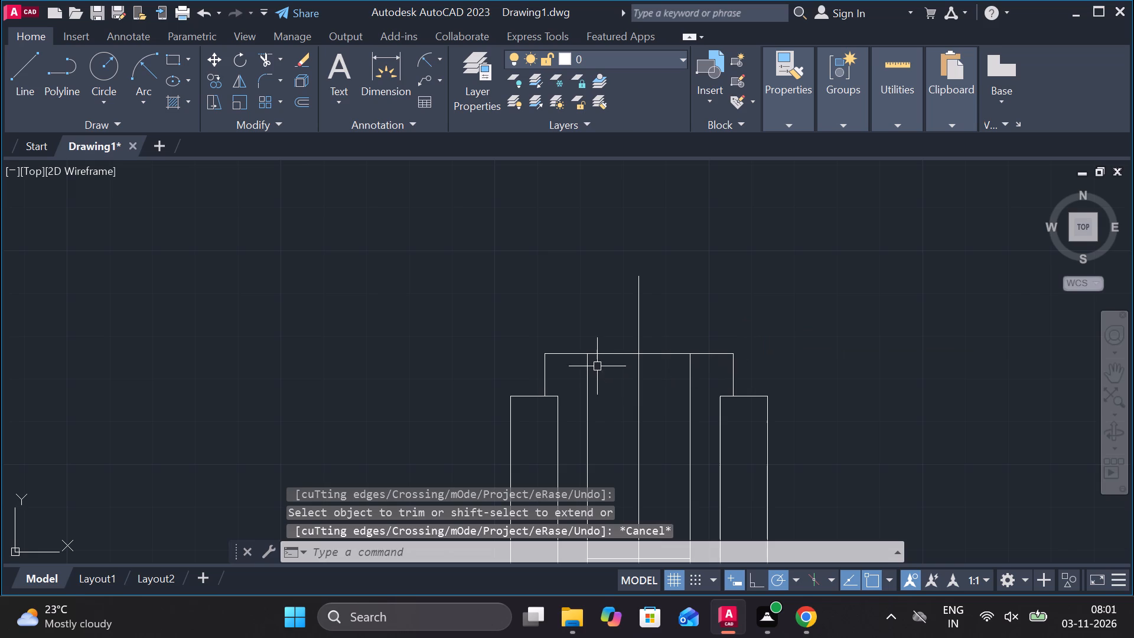
Lengthen both inner vertical lines upward about 22.7 beyond the top edge, ending them level with each other.
left_click(591, 366)
left_click(632, 402)
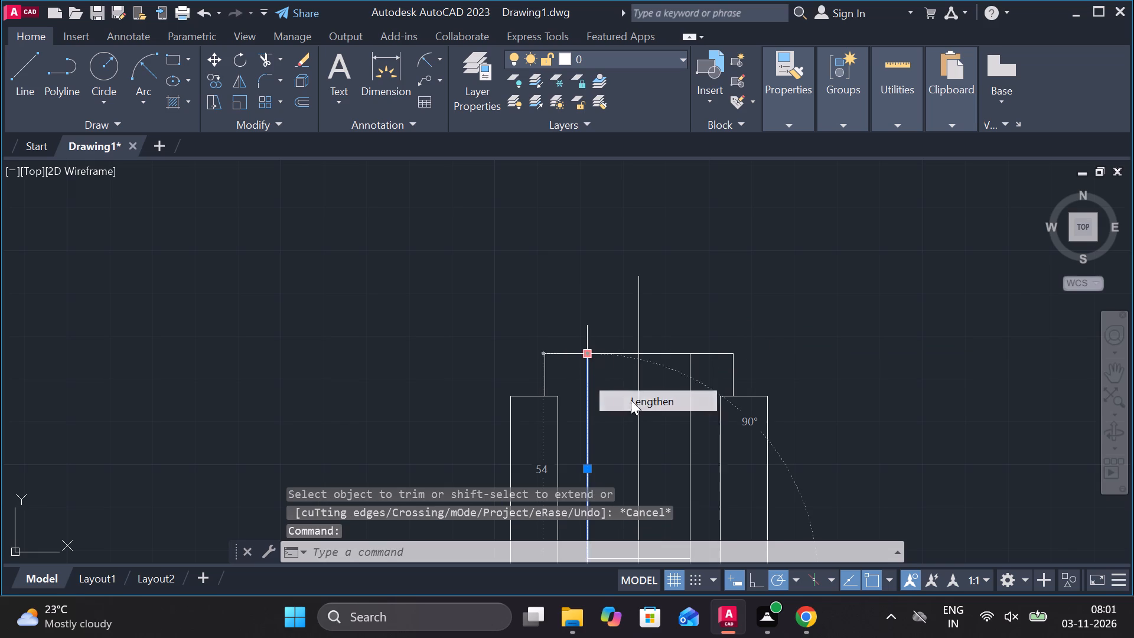
left_click(595, 256)
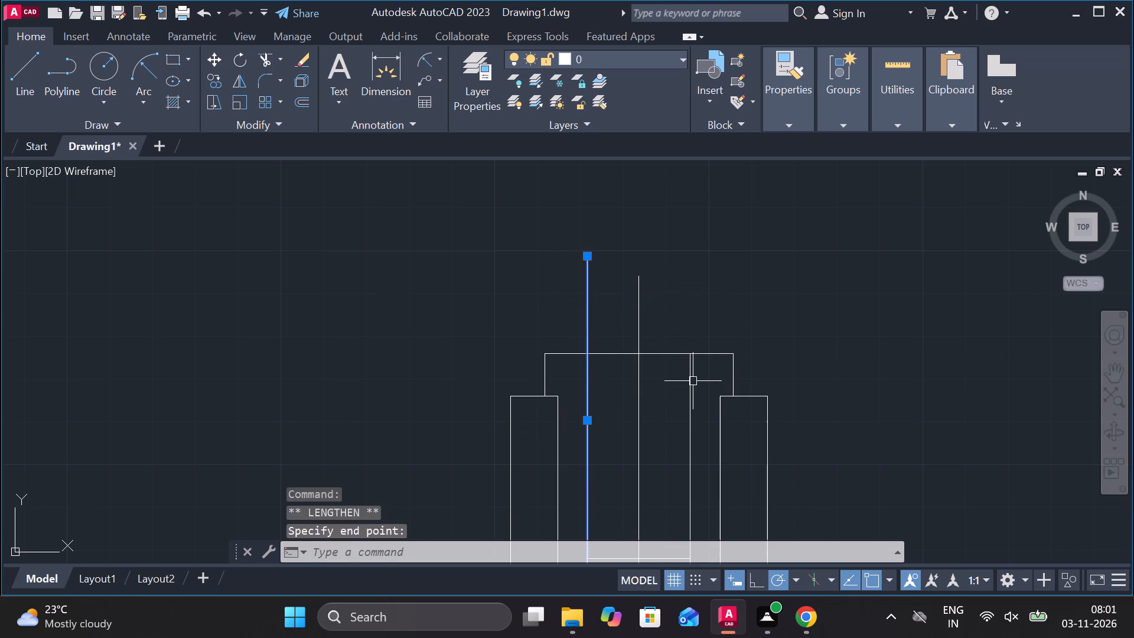
left_click(691, 379)
left_click(747, 399)
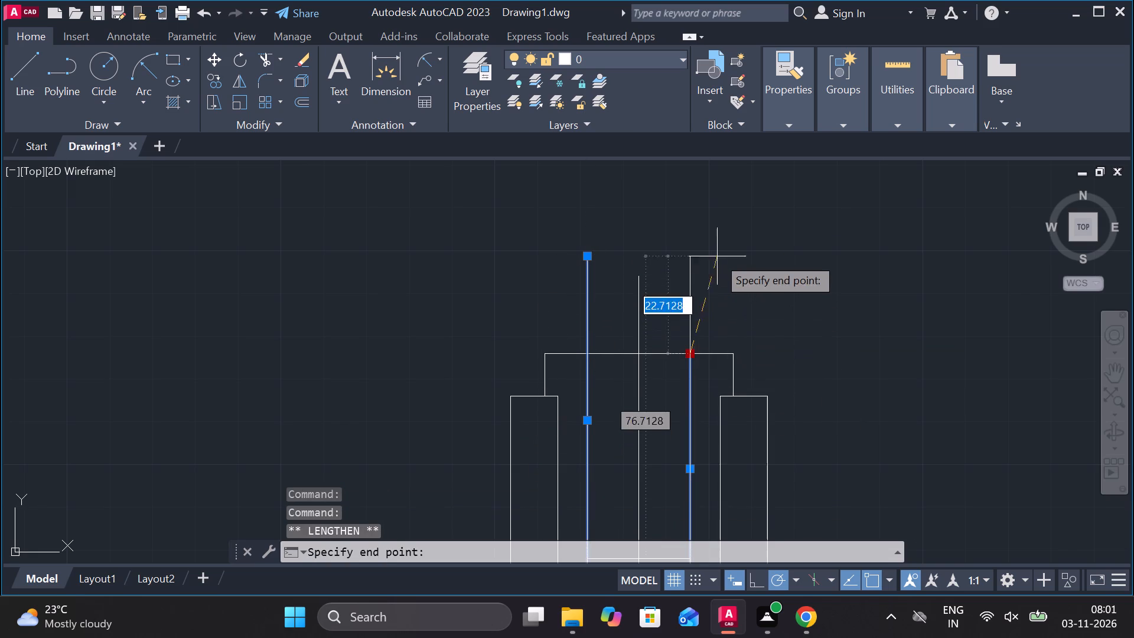
left_click(690, 252)
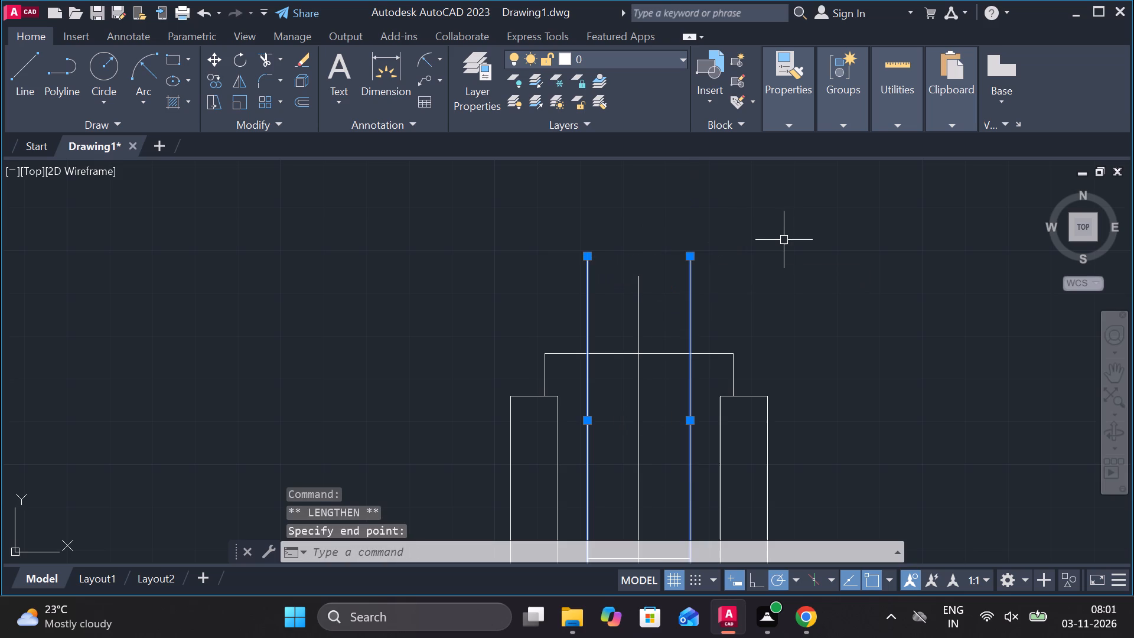
key("Escape")
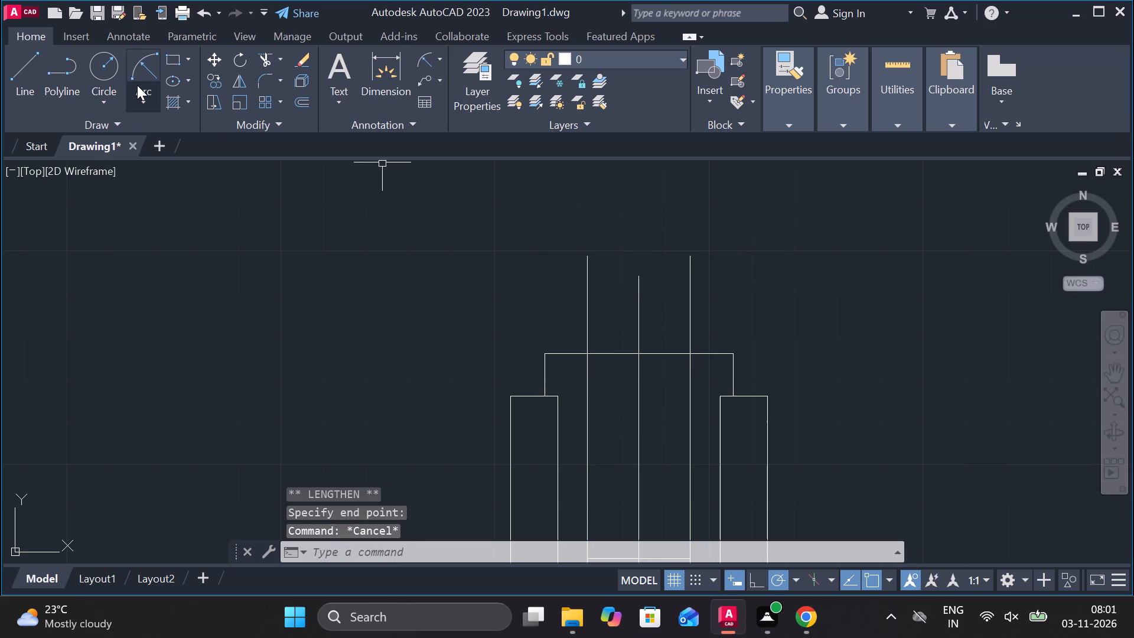
Draw a downward-bulging Start, End, Radius arc of about 9.7 radius from the left inner vertical's top to level above the centerline.
left_click(136, 83)
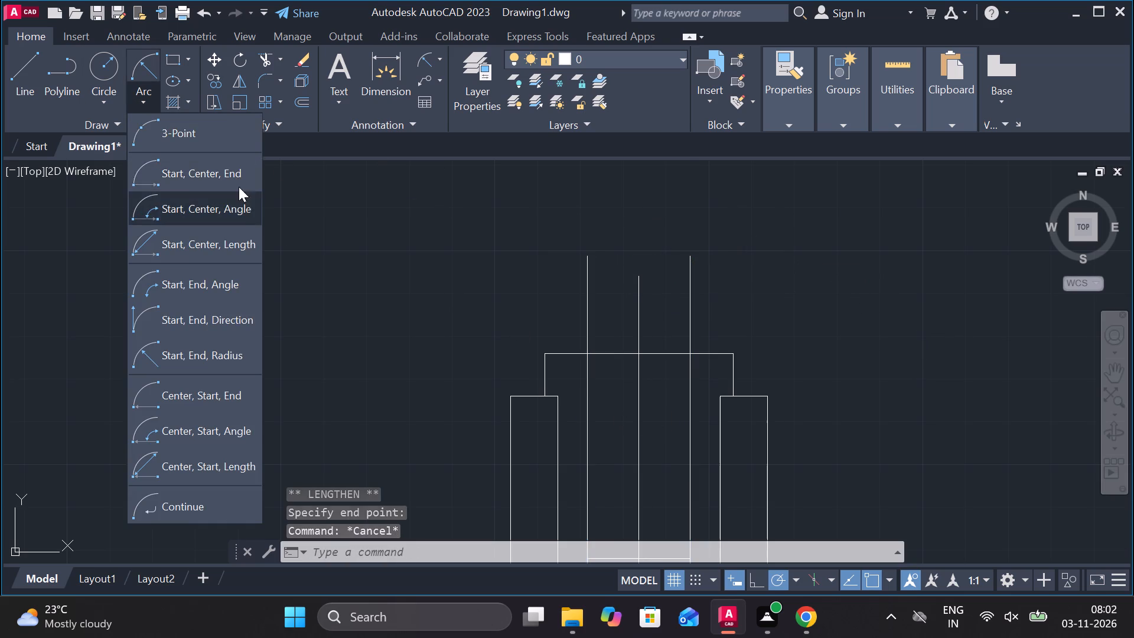
left_click(190, 353)
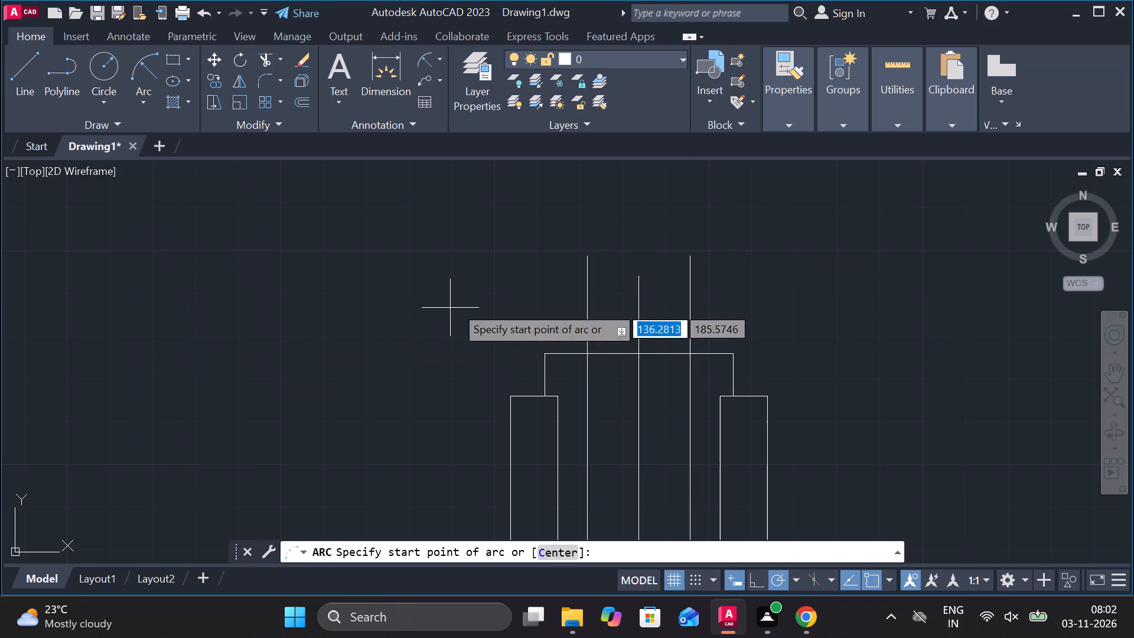
scroll(571, 270, "up", 1)
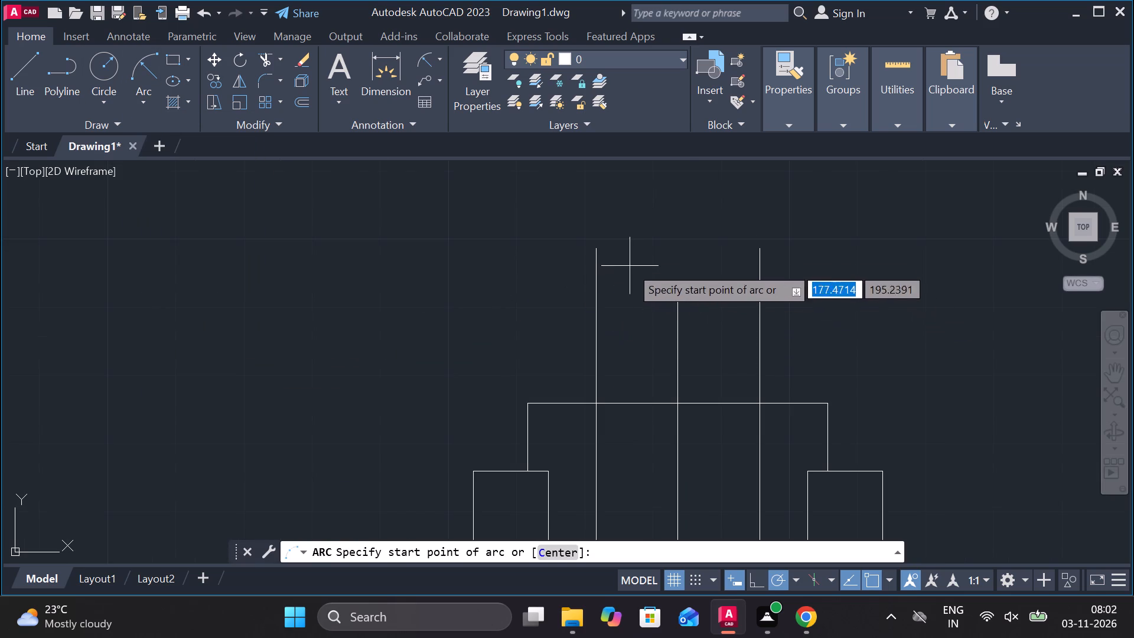
left_click(607, 243)
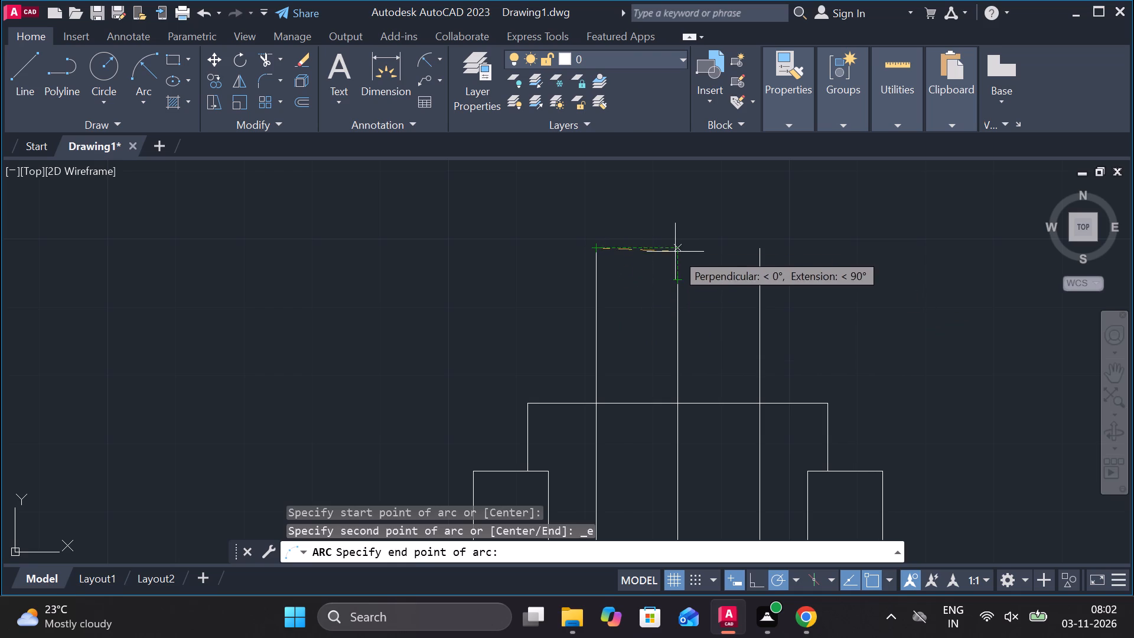
left_click(675, 251)
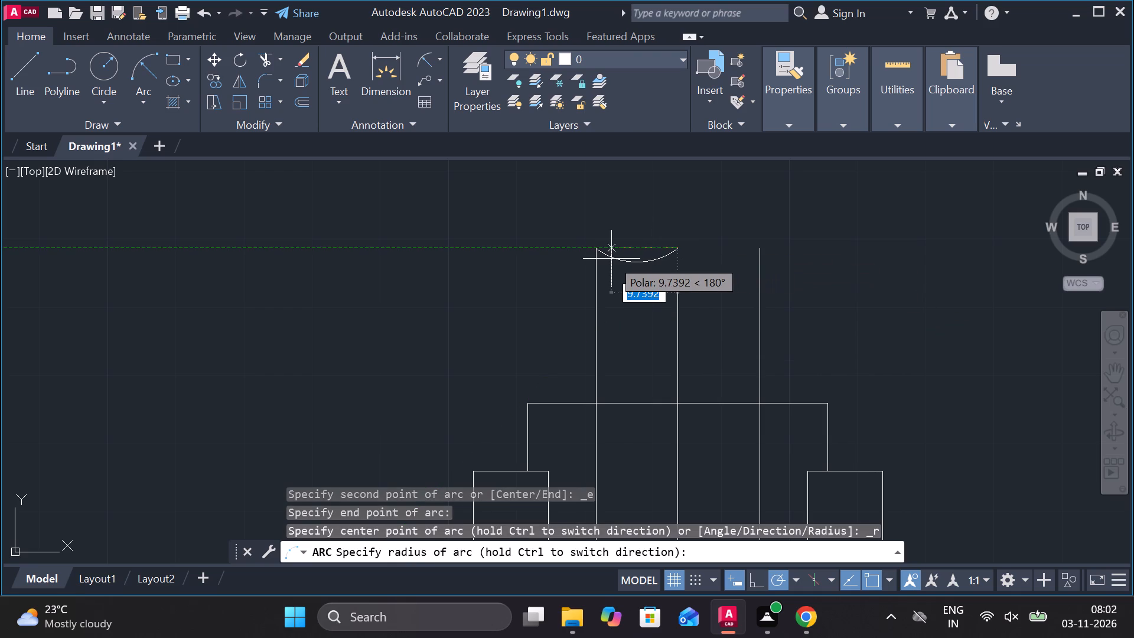
left_click(611, 259)
Extend the centerline up to the end of the new arc.
type("ex")
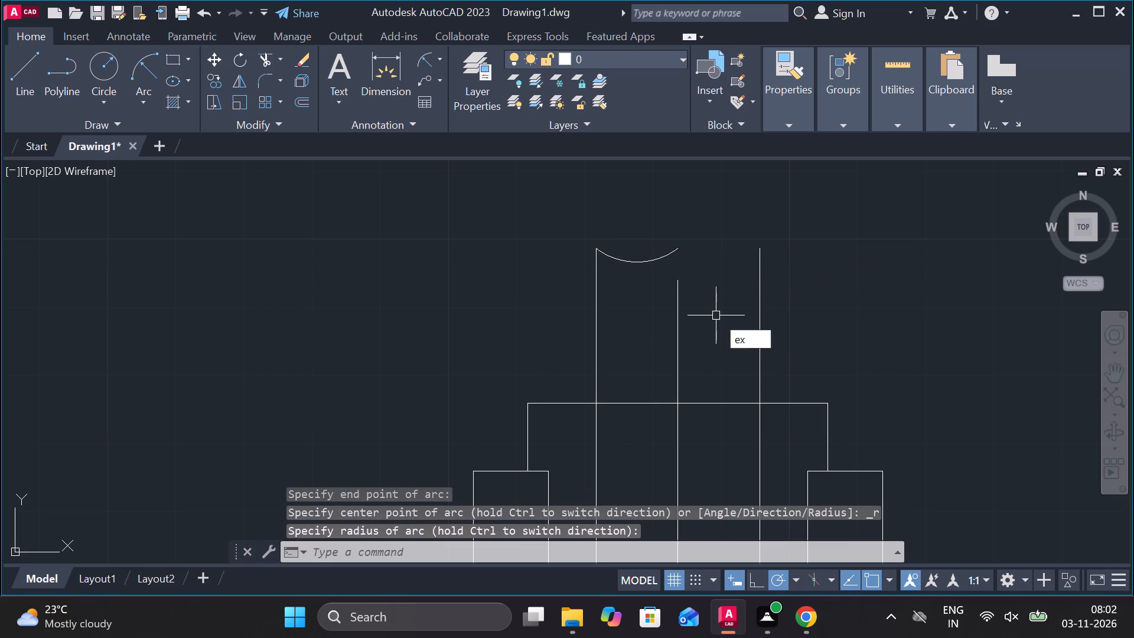
key("space")
left_click(674, 295)
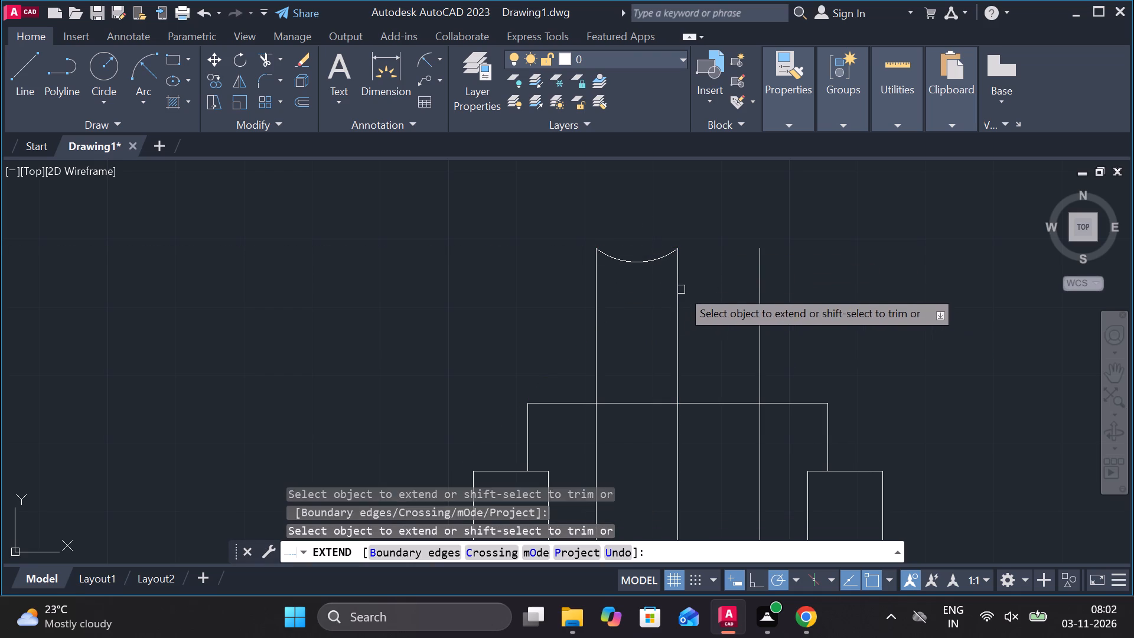
key("Escape")
Mirror the top arc about the line through its two ends, keeping the original arc.
left_click(653, 258)
type("mi")
key("Return")
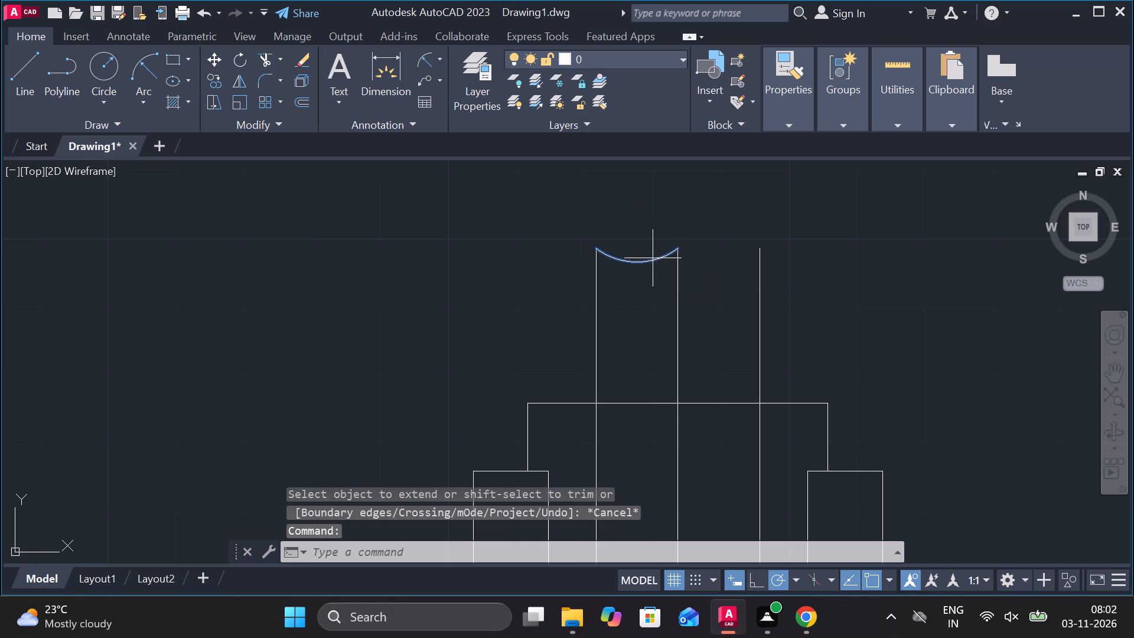
scroll(599, 247, "up", 2)
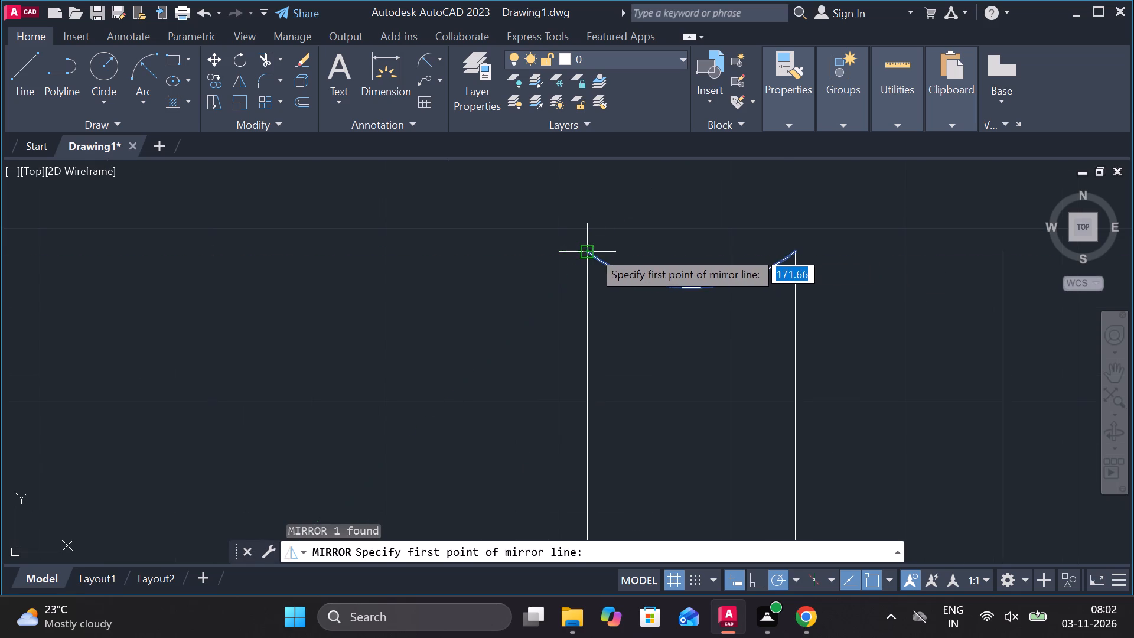
left_click(585, 252)
left_click(797, 248)
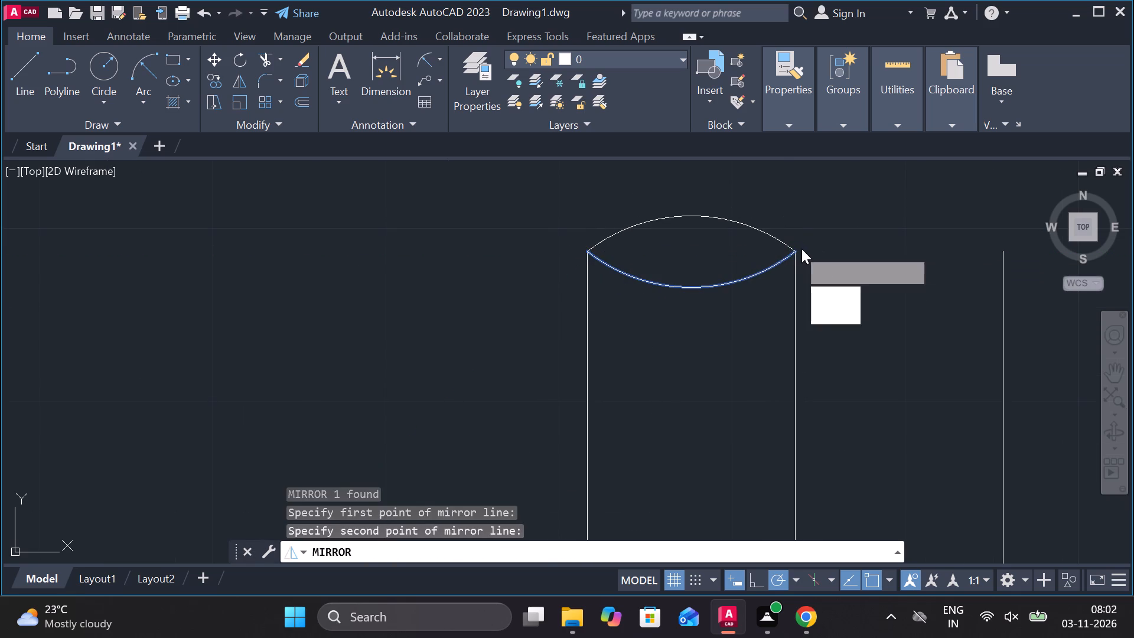
left_click_drag(825, 317, 797, 248)
Copy the upper arc from its left end to the centerline's top, spanning to the right inner vertical.
middle_click_drag(797, 248, 688, 254)
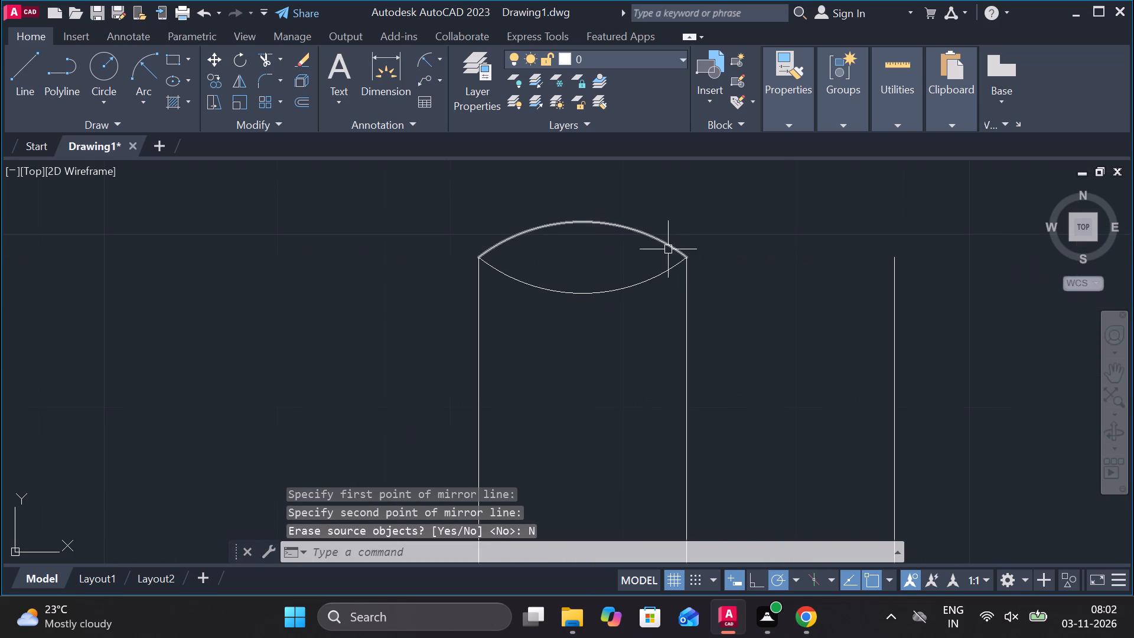
left_click(668, 249)
type("co")
key("Return")
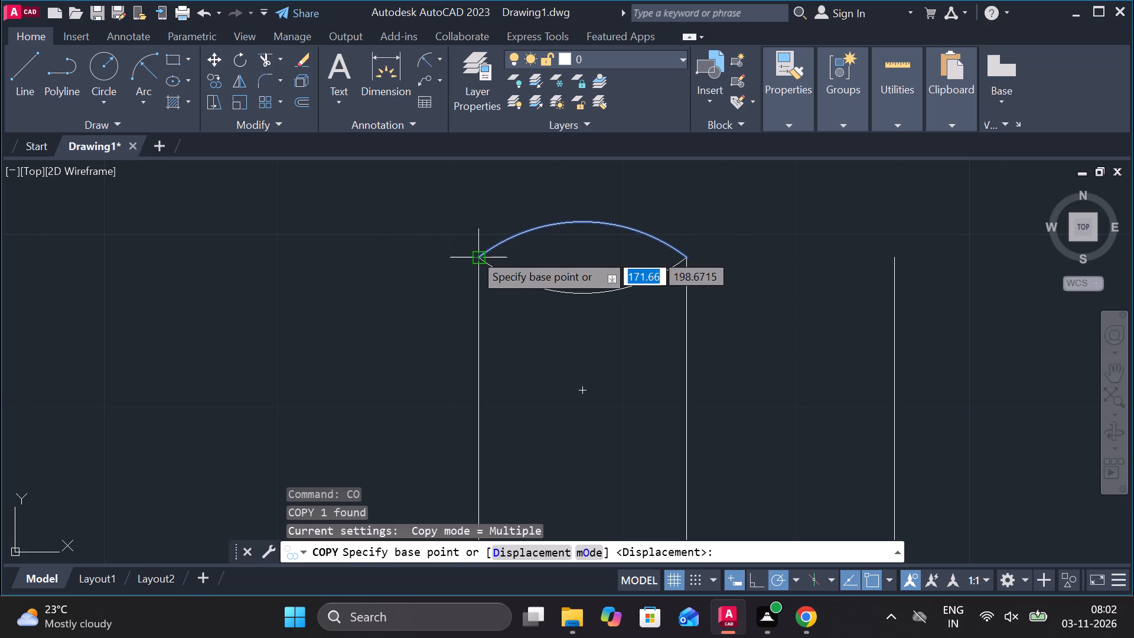
left_click(474, 253)
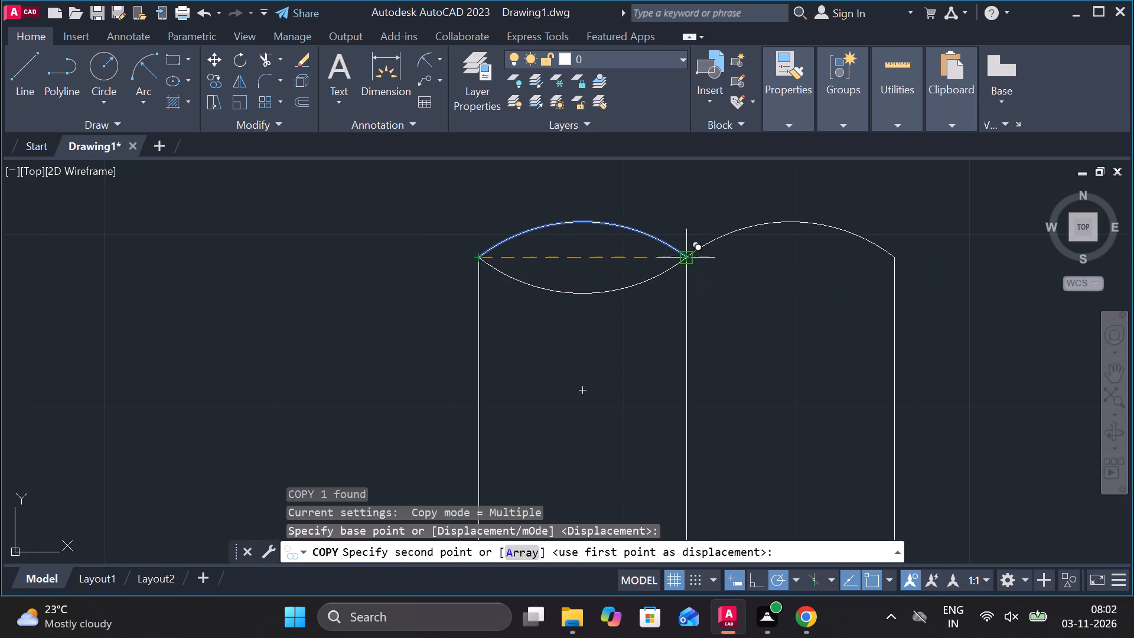
left_click(682, 255)
key("Escape")
Trim the top edge of the 44-wide section between the two inner vertical lines, on both sides of the centerline.
scroll(711, 317, "down", 2)
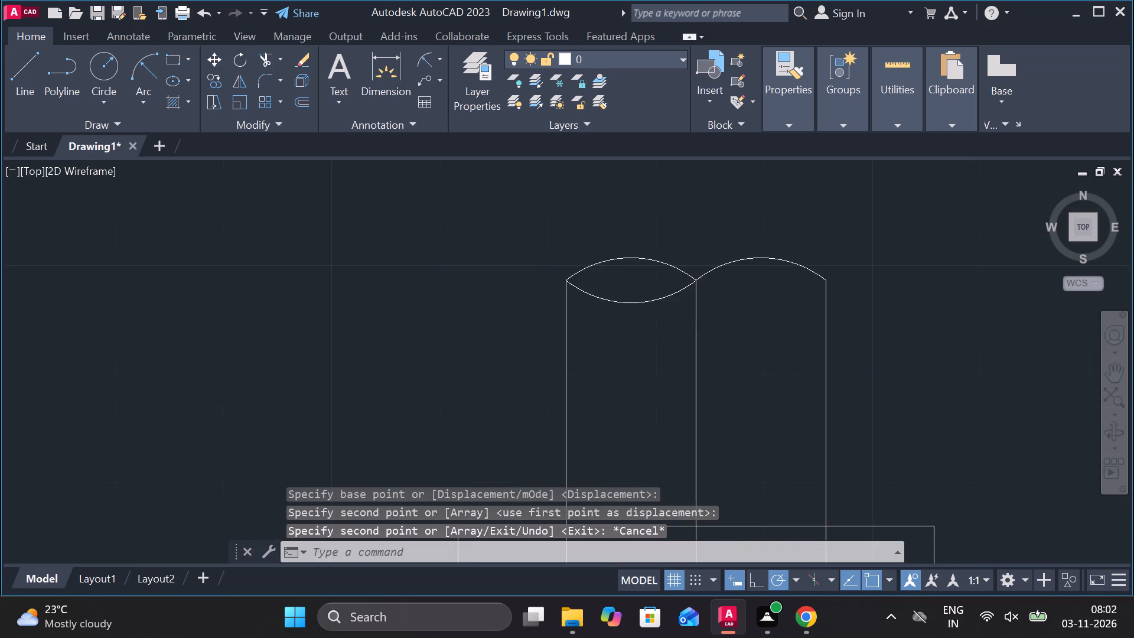
scroll(703, 347, "down", 1)
middle_click_drag(703, 347, 641, 300)
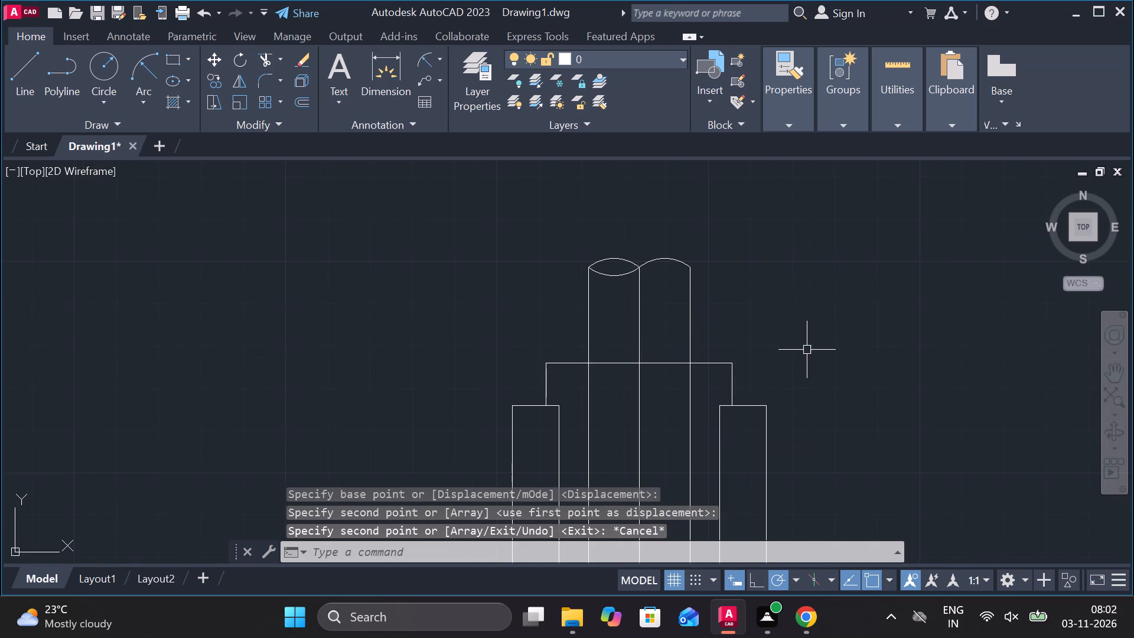
type("tr")
key("space")
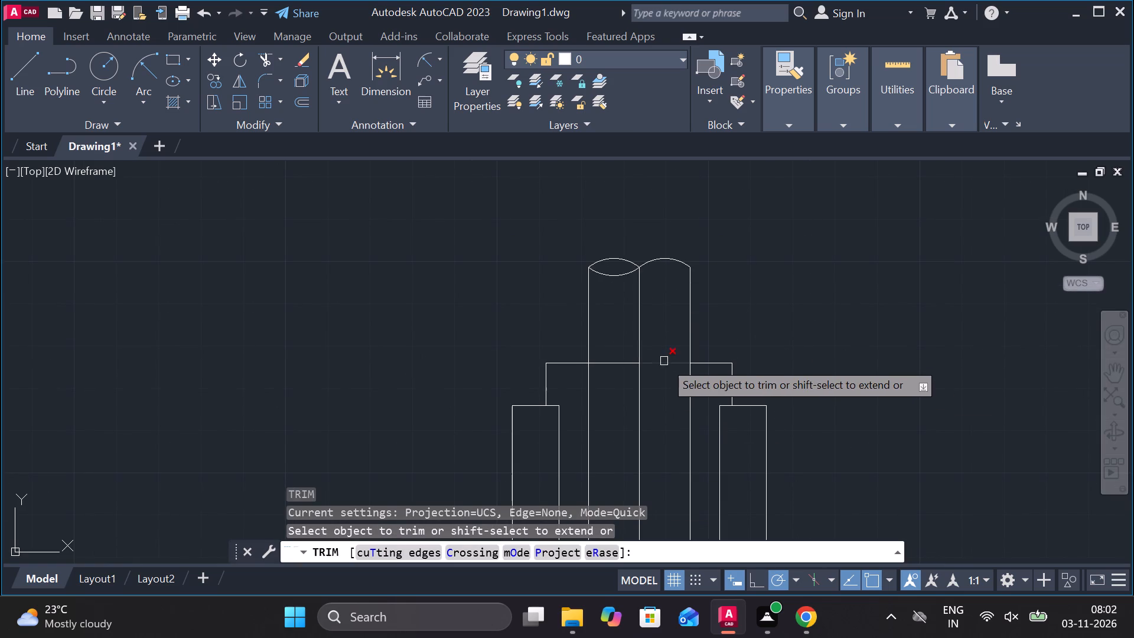
left_click(664, 361)
left_click(618, 366)
scroll(749, 330, "down", 1)
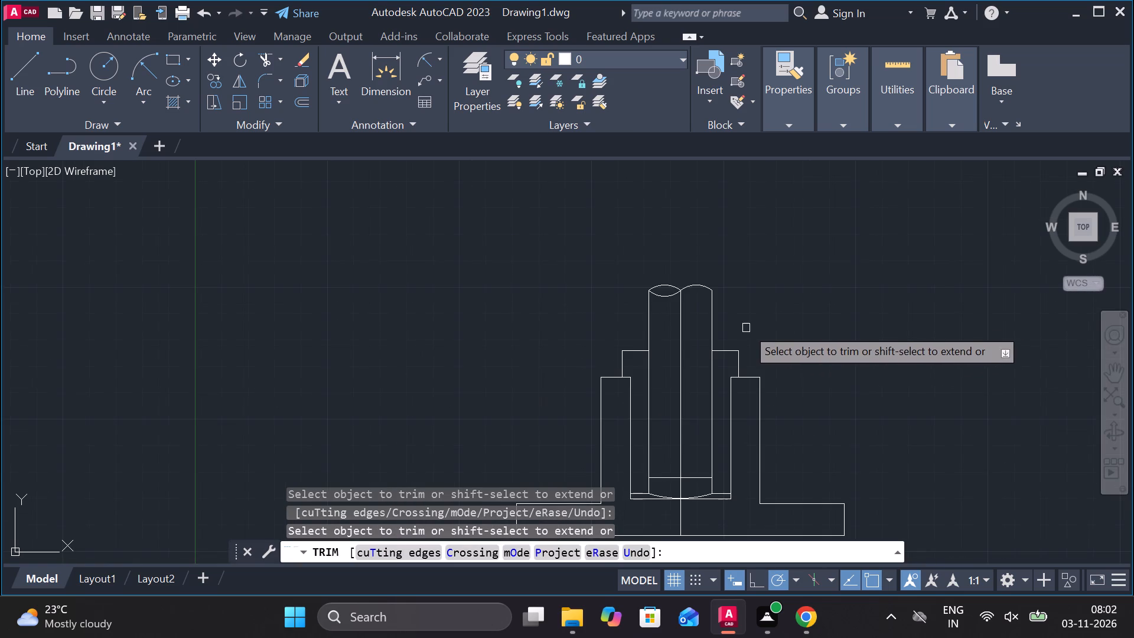
middle_click_drag(789, 350, 728, 266)
middle_click_drag(771, 324, 742, 313)
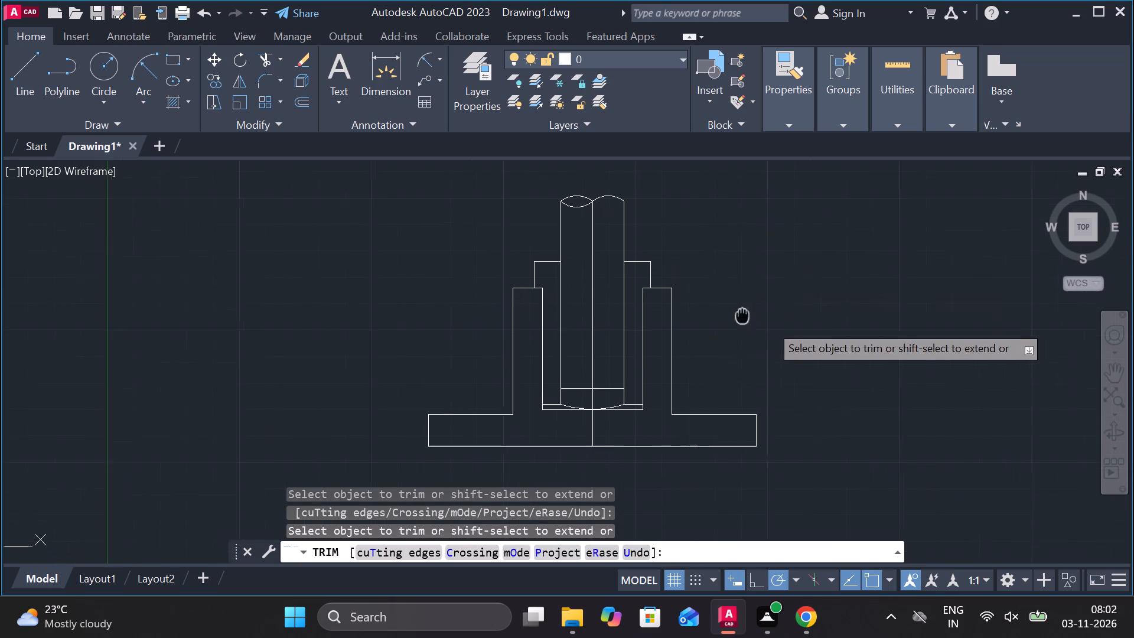
middle_click_drag(742, 313, 743, 313)
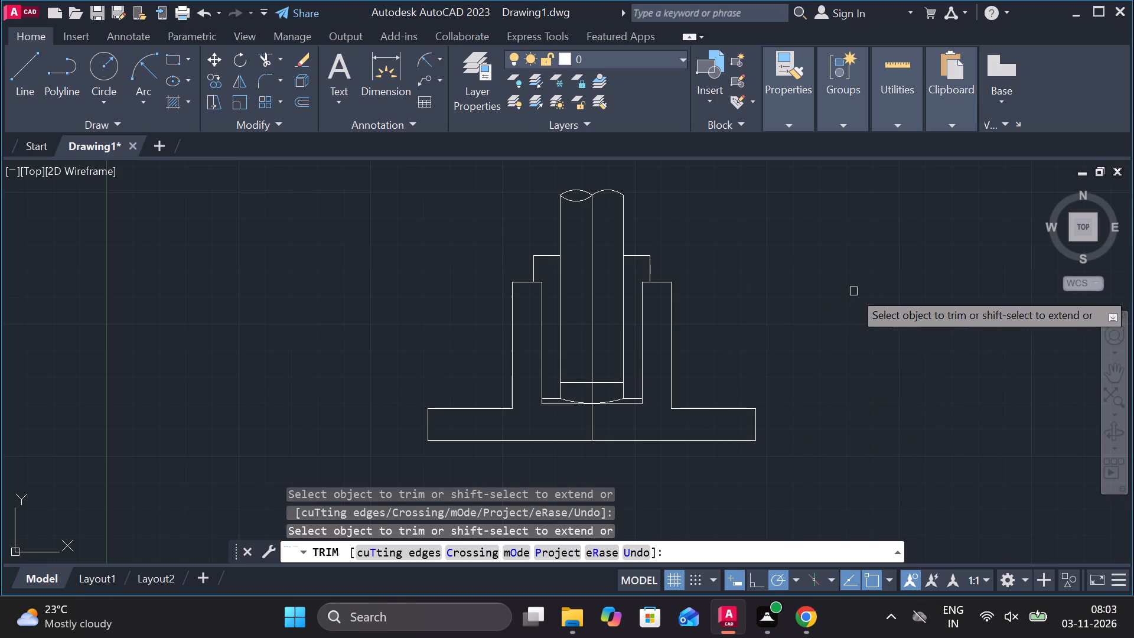
key("Escape")
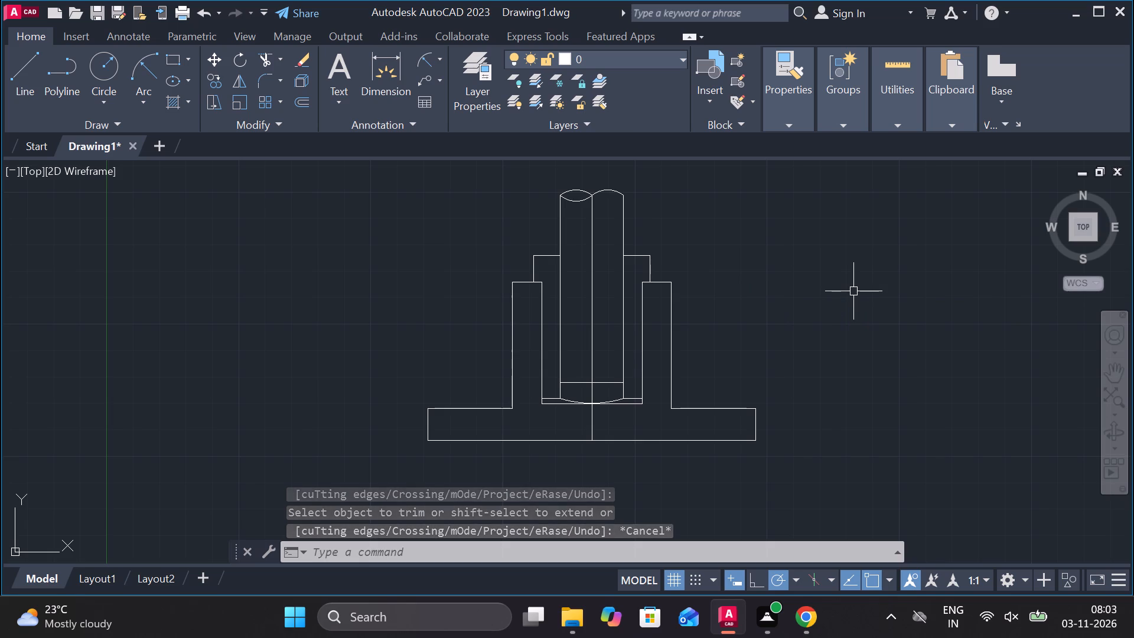
Draw a 14-long vertical line from the midpoint of the base's bottom edge up to the recess floor.
scroll(561, 440, "up", 1)
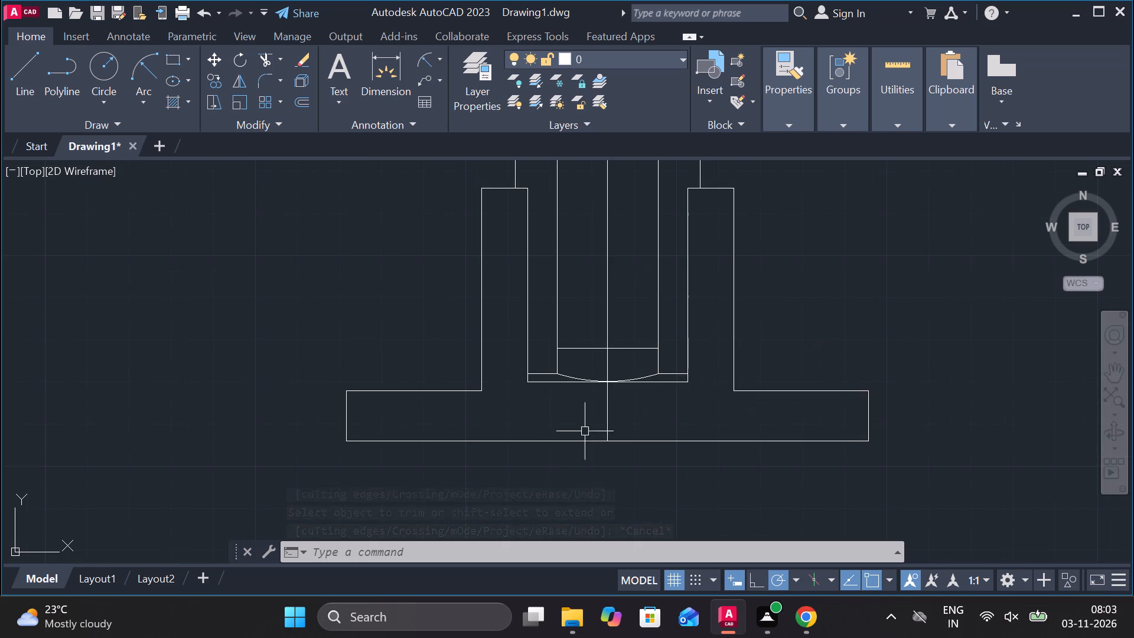
scroll(598, 422, "up", 2)
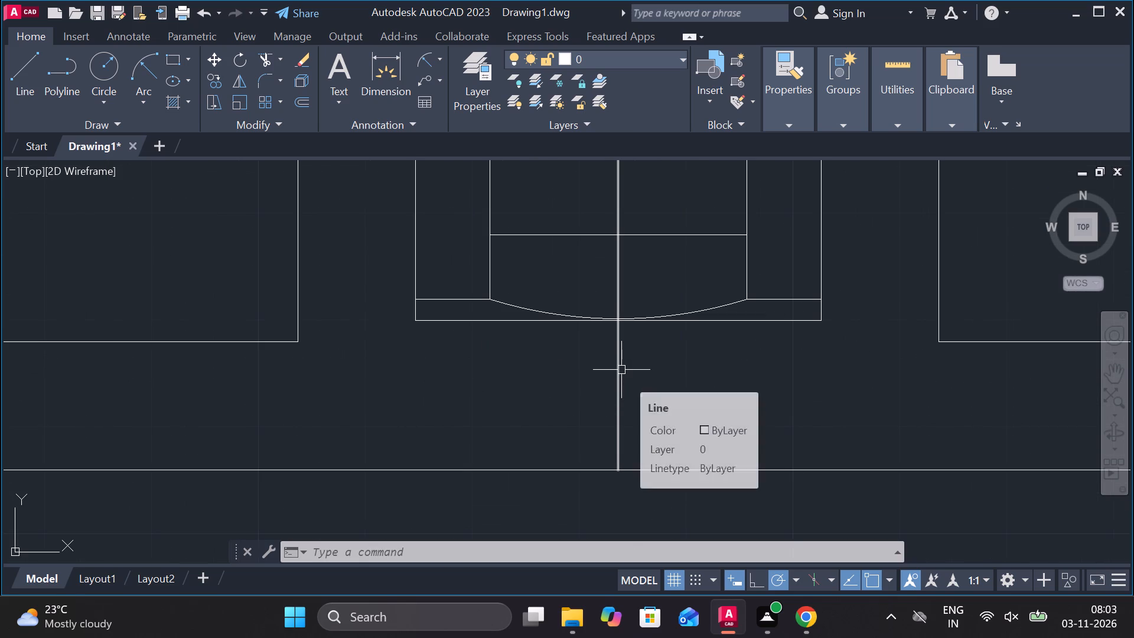
middle_click_drag(638, 397, 638, 266)
middle_click_drag(643, 268, 677, 442)
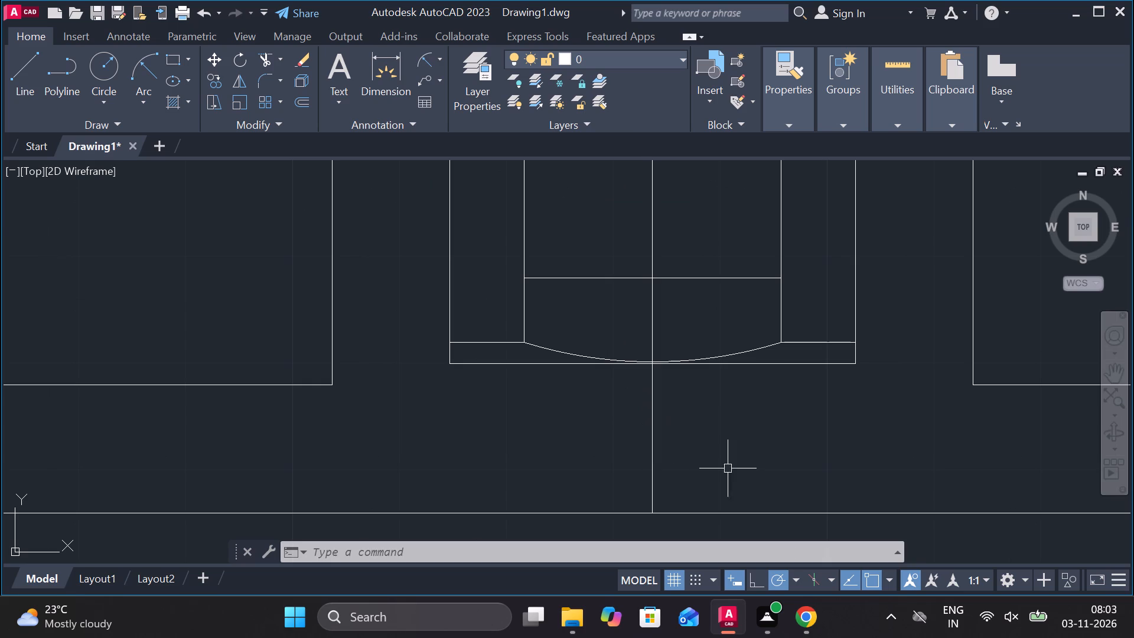
key("l")
key("Return")
middle_click_drag(722, 452, 727, 366)
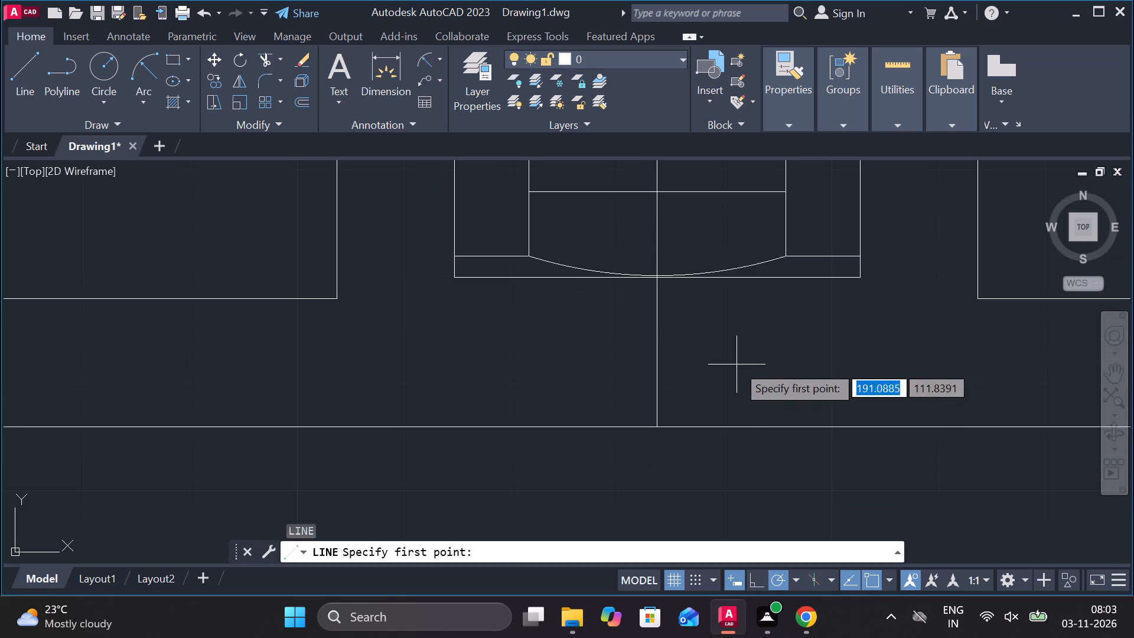
scroll(677, 414, "down", 2)
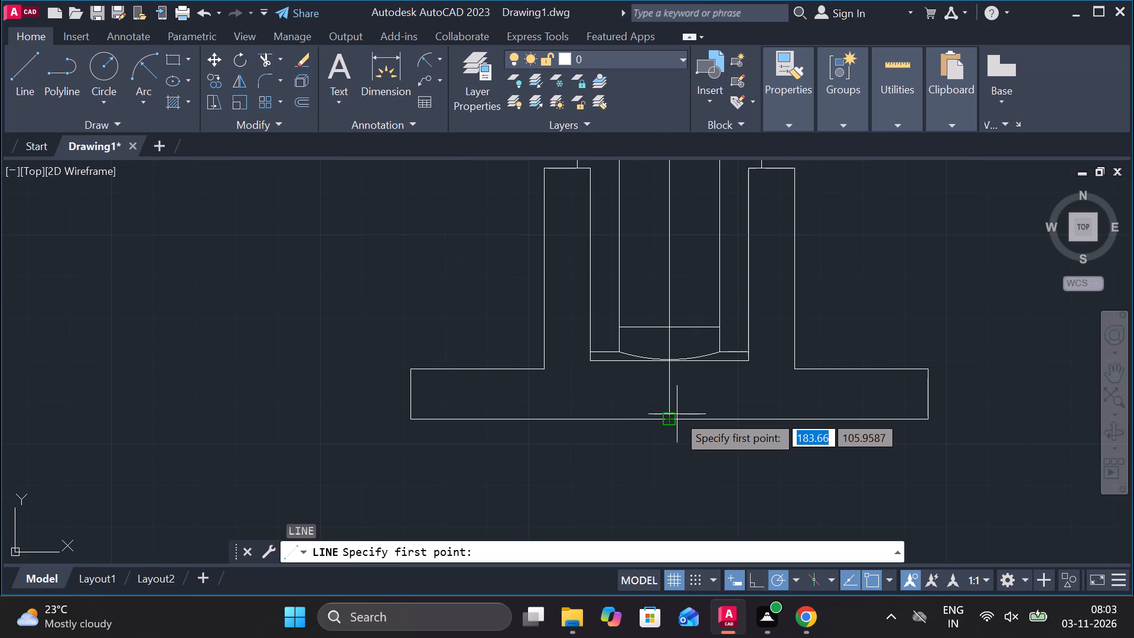
left_click(670, 414)
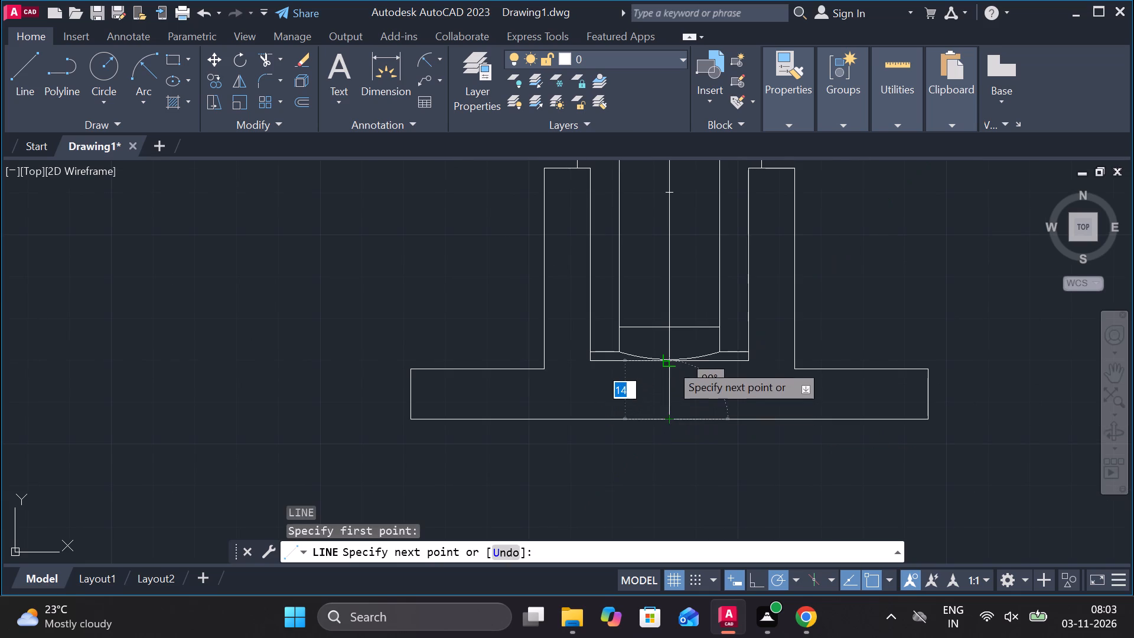
left_click(670, 362)
key("Escape")
Offset the short vertical line below the recess floor 8 to the left.
scroll(672, 392, "up", 3)
left_click(651, 359)
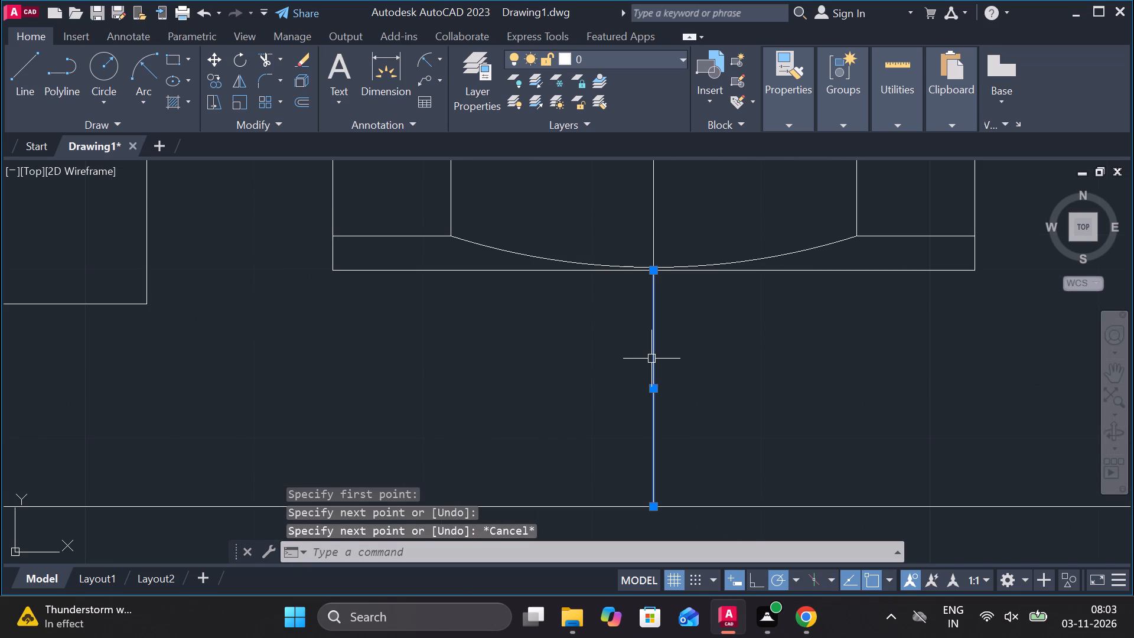
key("o")
key("Return")
key("Return")
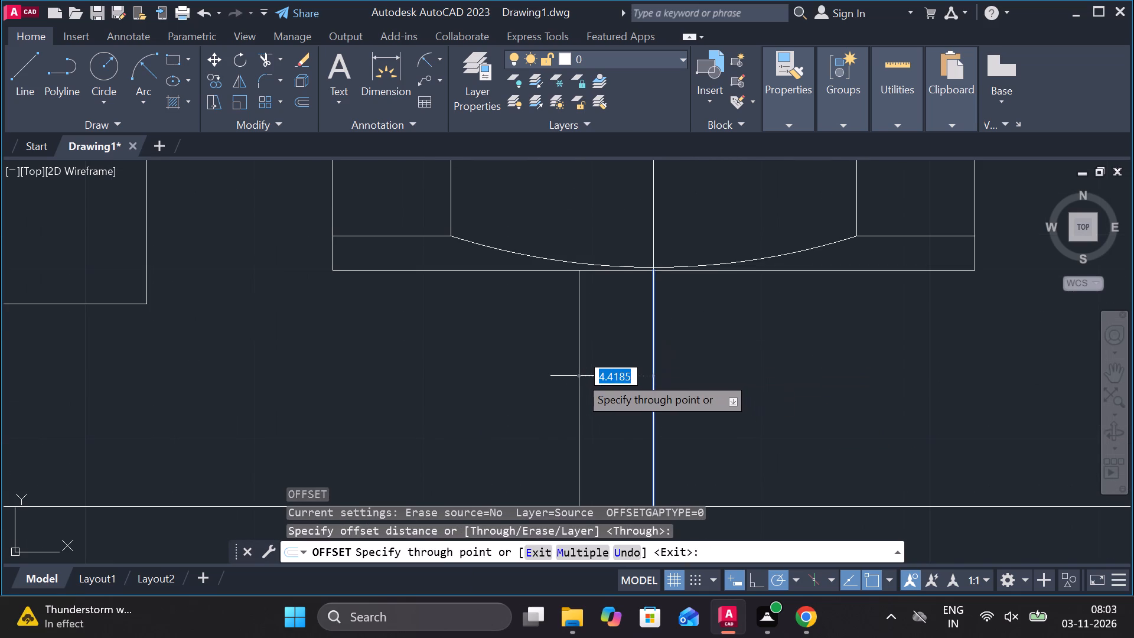
scroll(579, 376, "down", 1)
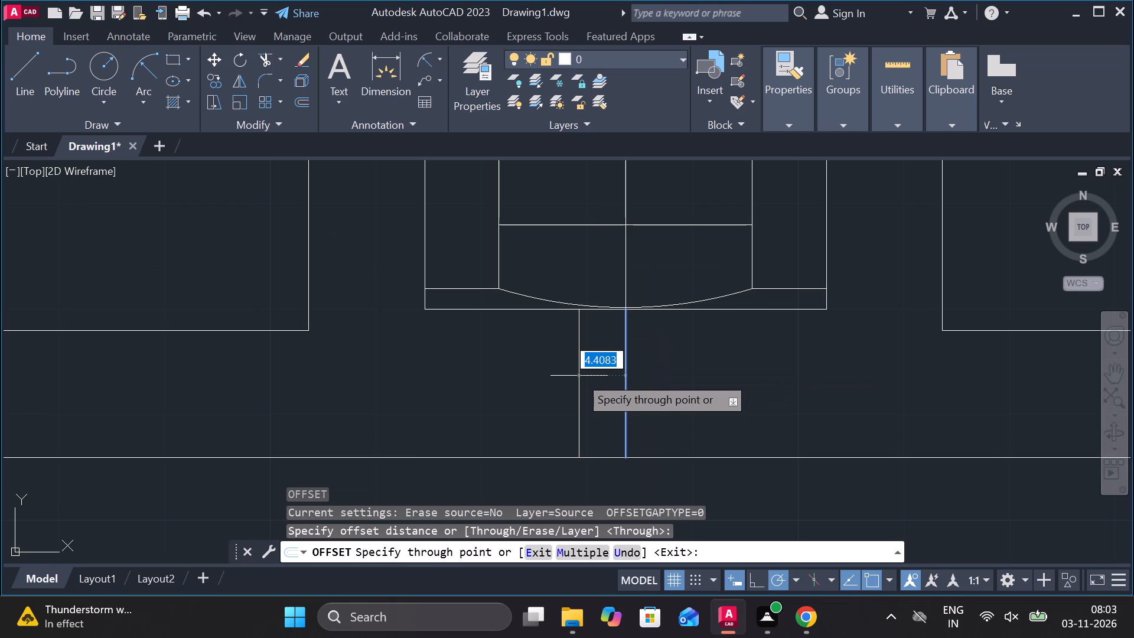
key("8")
key("Return")
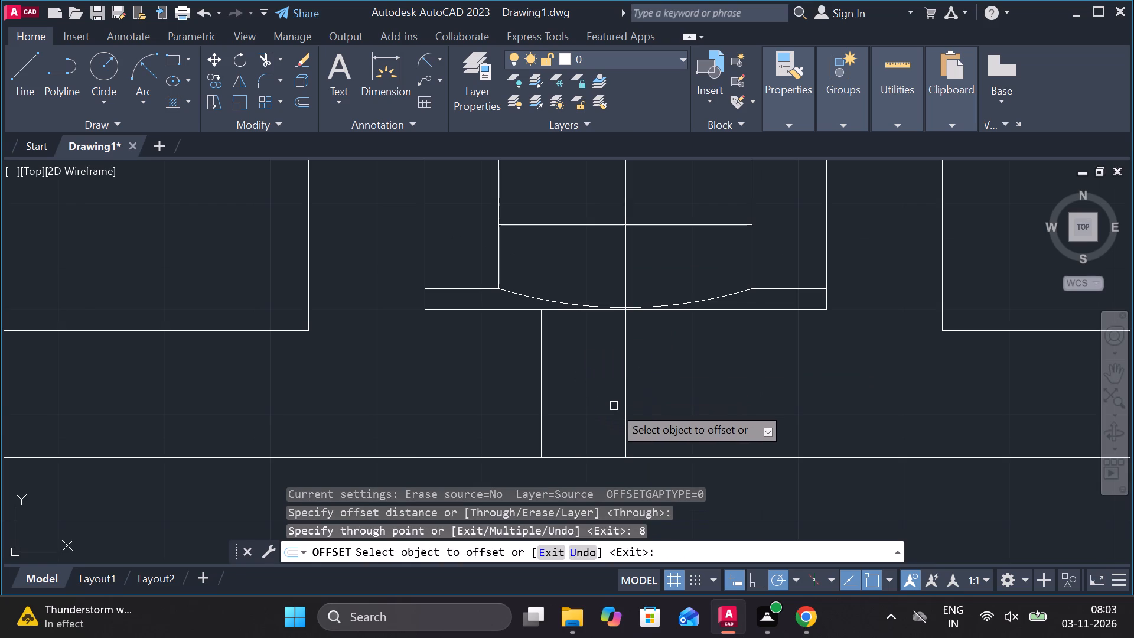
key("Escape")
Draw a line along the base's bottom edge from the centerline to the lower end of the offset vertical line.
key("l")
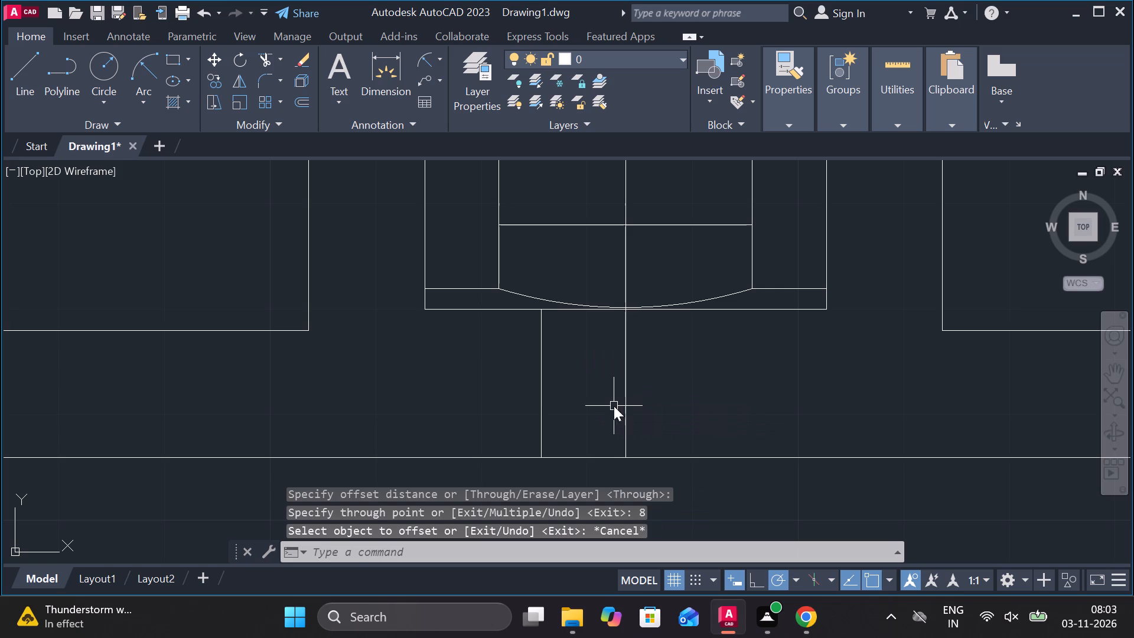
key("Return")
left_click(629, 454)
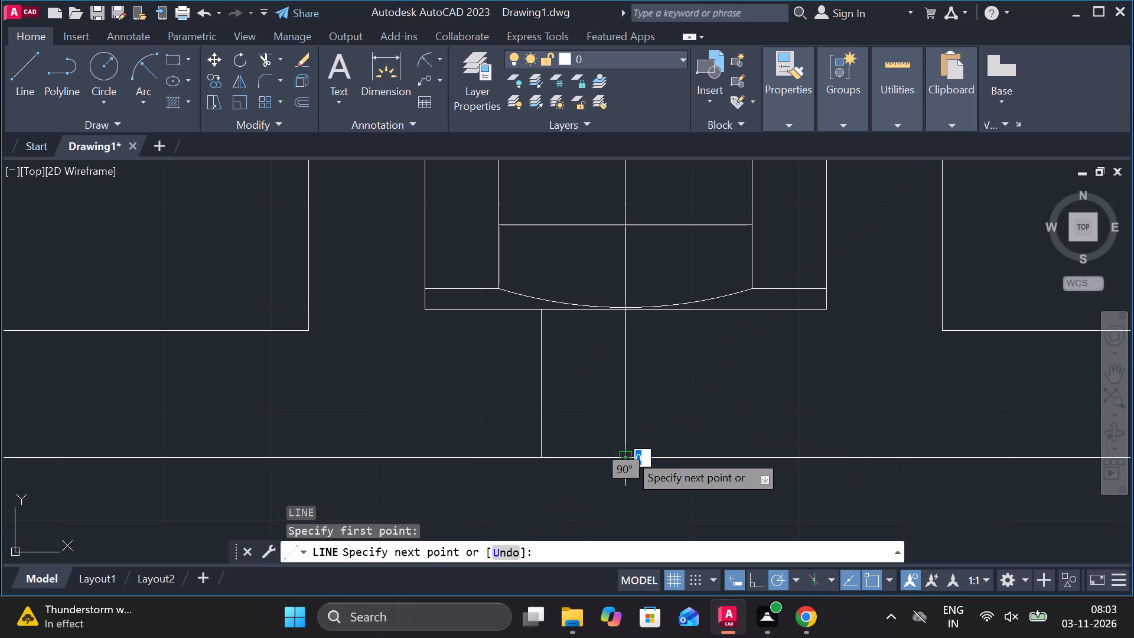
left_click(543, 454)
key("Escape")
Offset the short line on the base's bottom edge 8 upward.
left_click(559, 455)
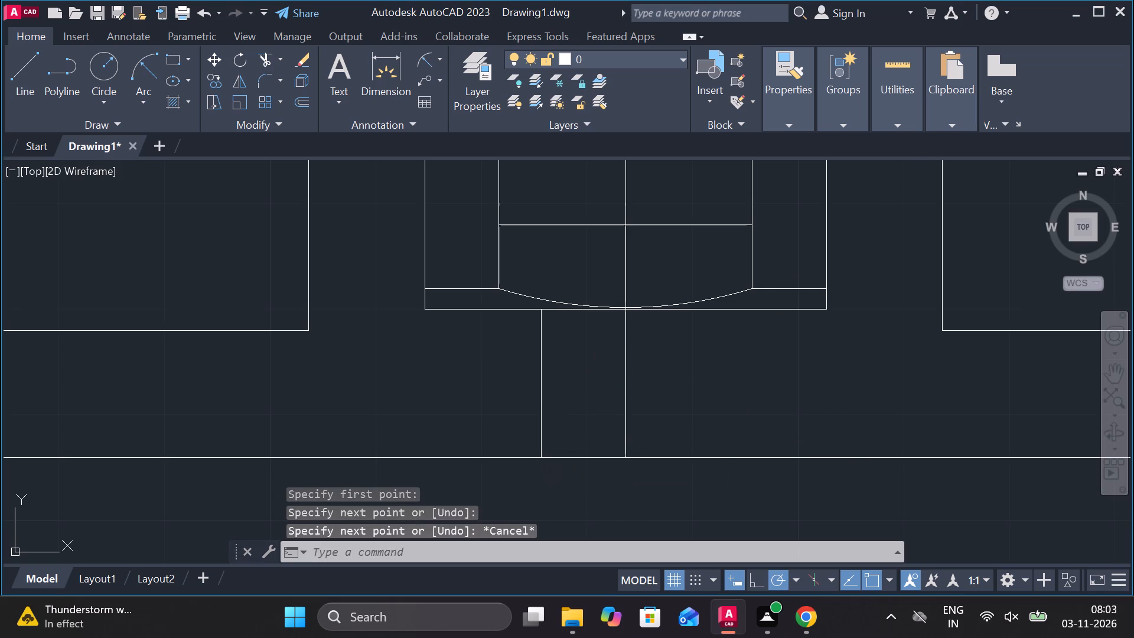
key("o")
key("Return")
key("Return")
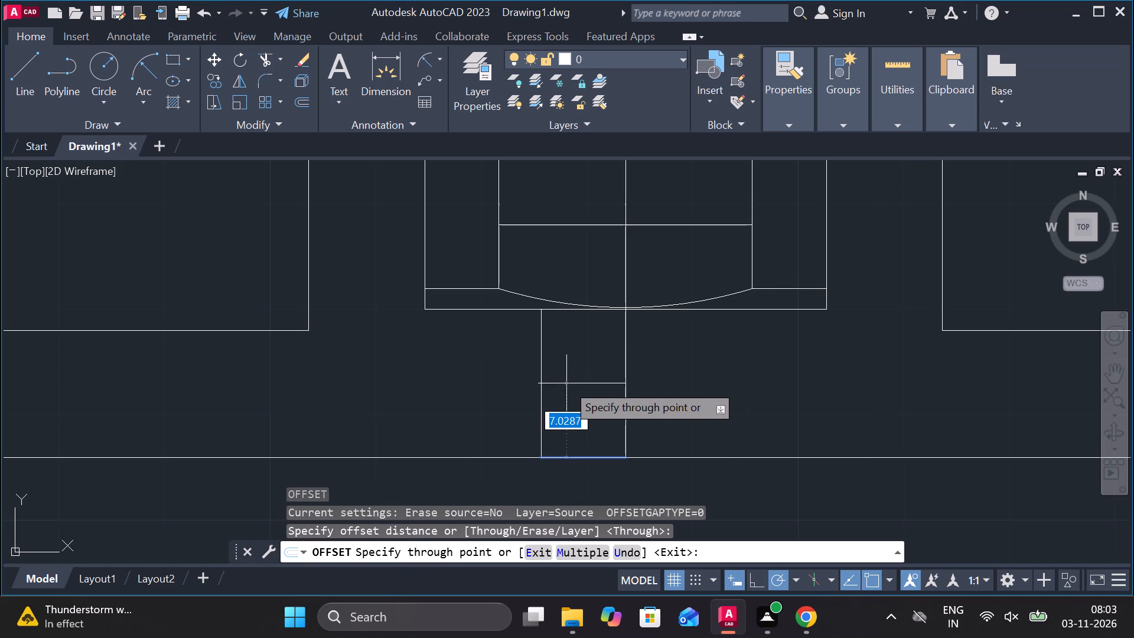
key("8")
key("Return")
scroll(566, 375, "up", 1)
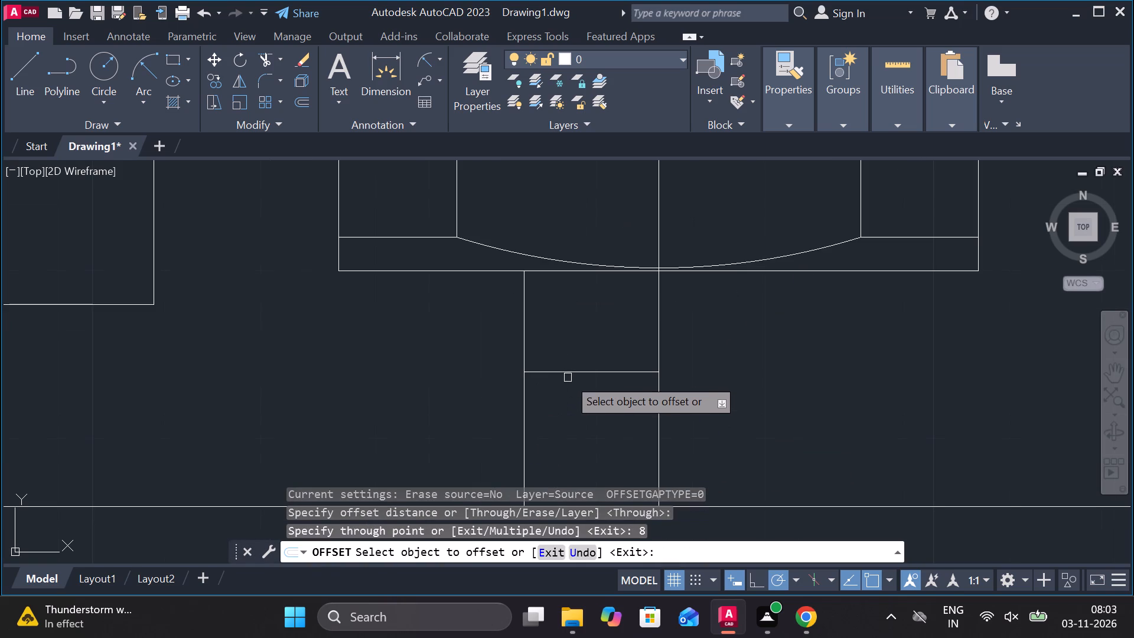
Draw a 2-long horizontal line leftward from the point where the horizontal offset line meets the offset vertical line.
key("Escape")
left_click(552, 371)
key("Escape")
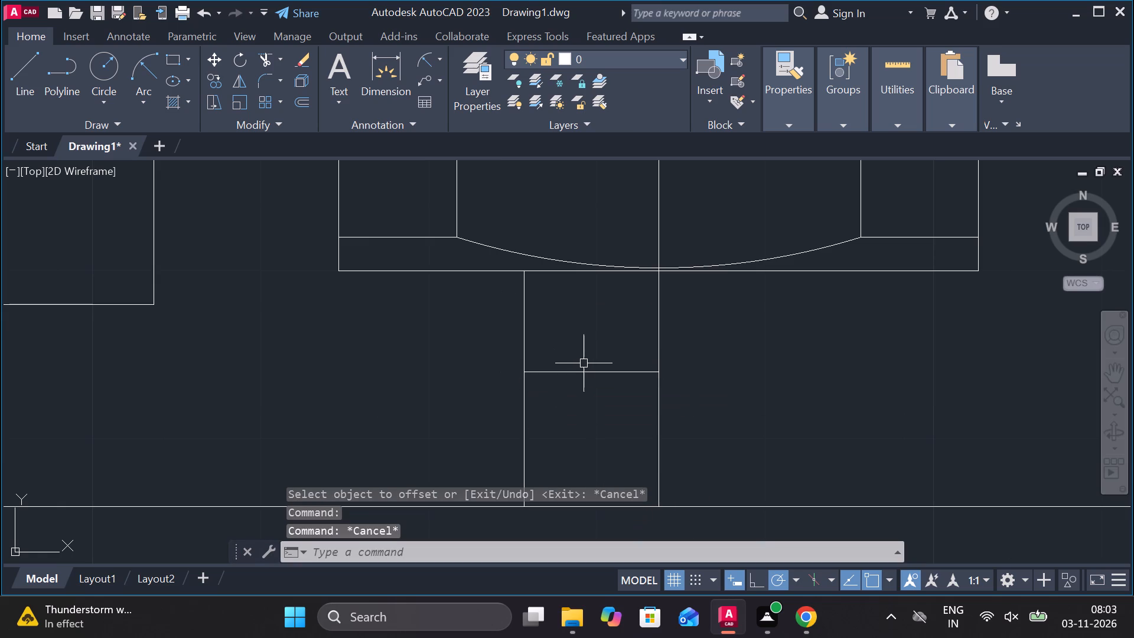
key("l")
key("Return")
left_click(524, 369)
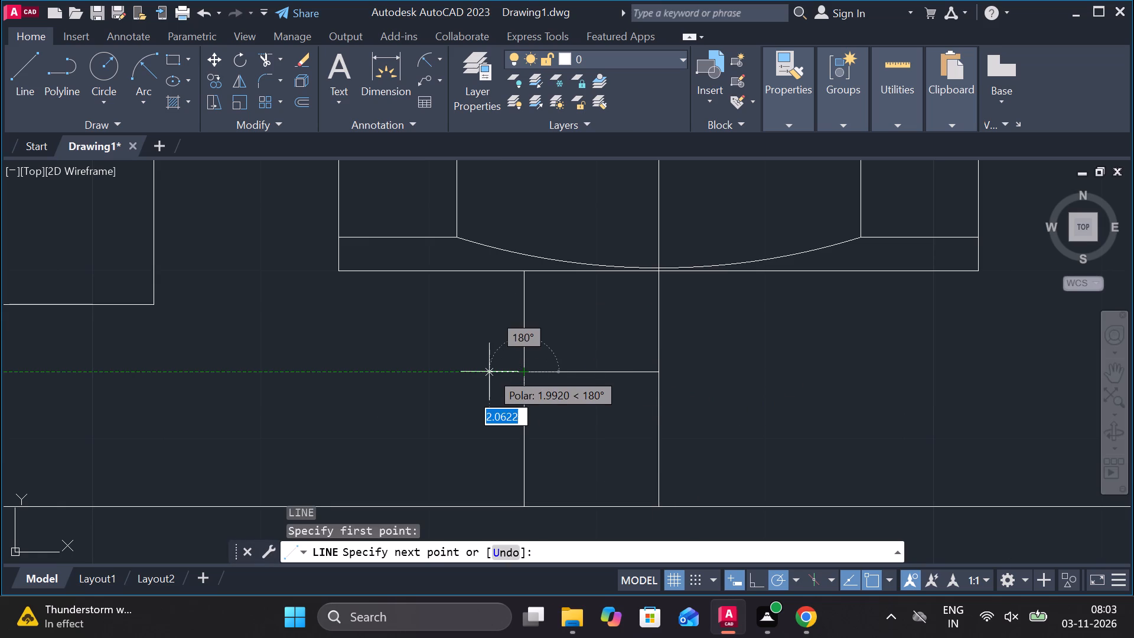
type("2")
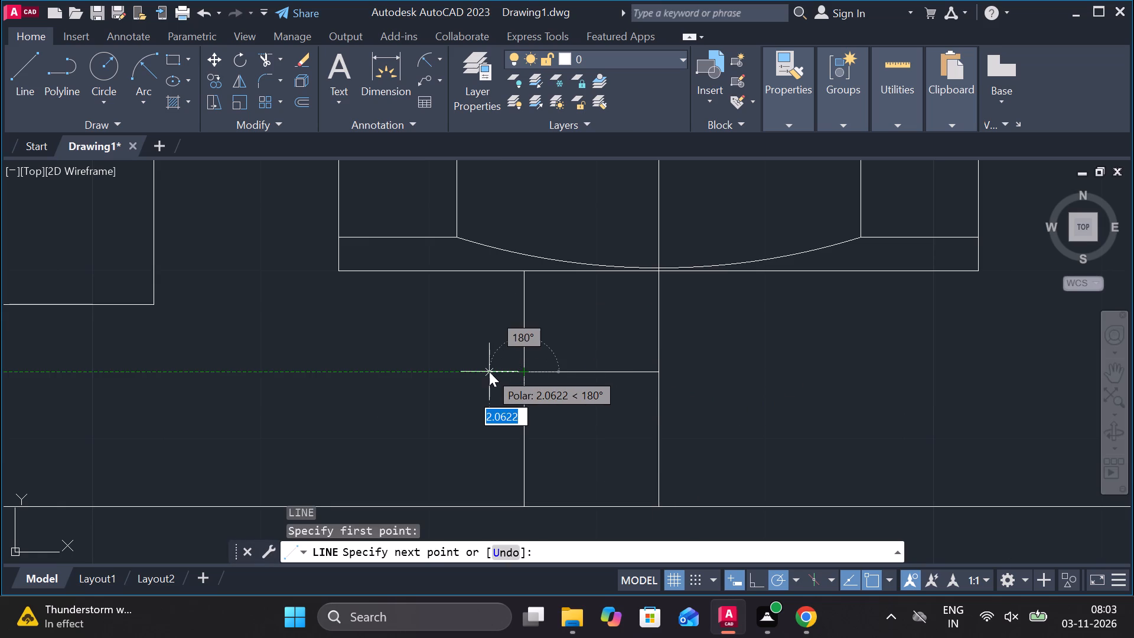
key("space")
key("Escape")
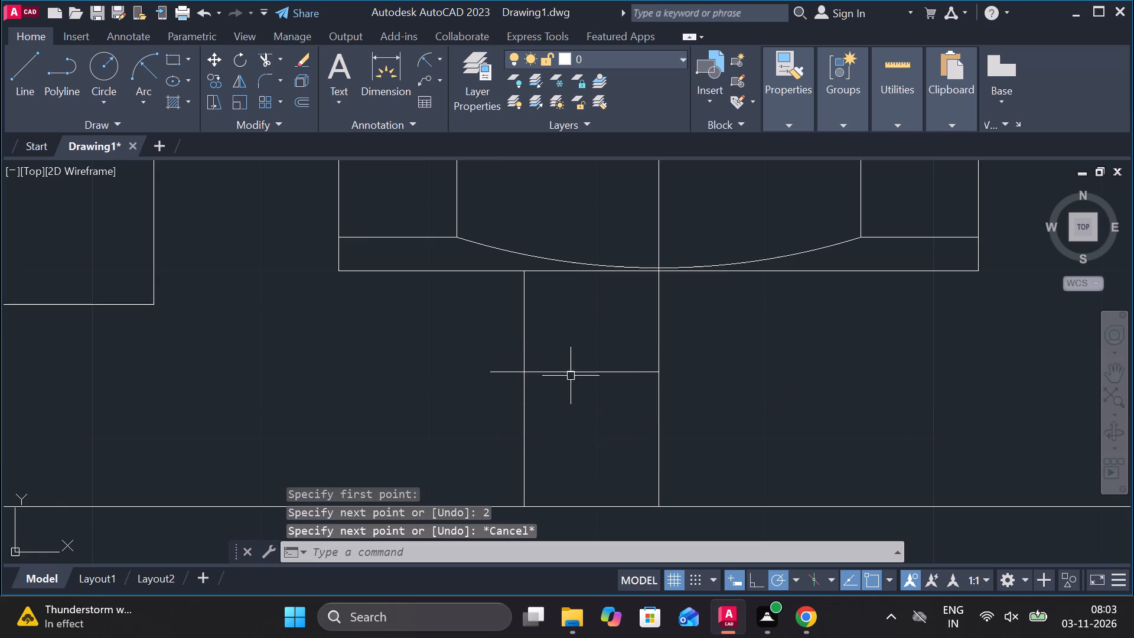
Erase the 8-long horizontal offset line between the offset vertical line and the centerline.
left_click(570, 372)
type("e")
key("space")
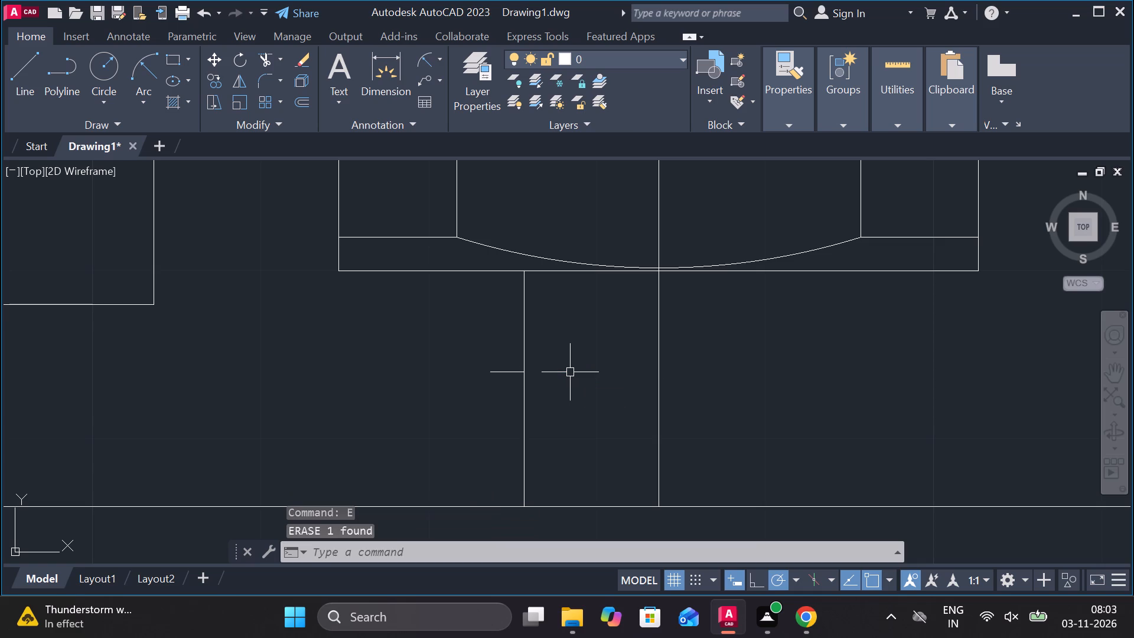
Draw connected lines from the short horizontal stub's end on the vertical line, 2 to the right and 8 upward.
key("l")
key("Return")
left_click(526, 371)
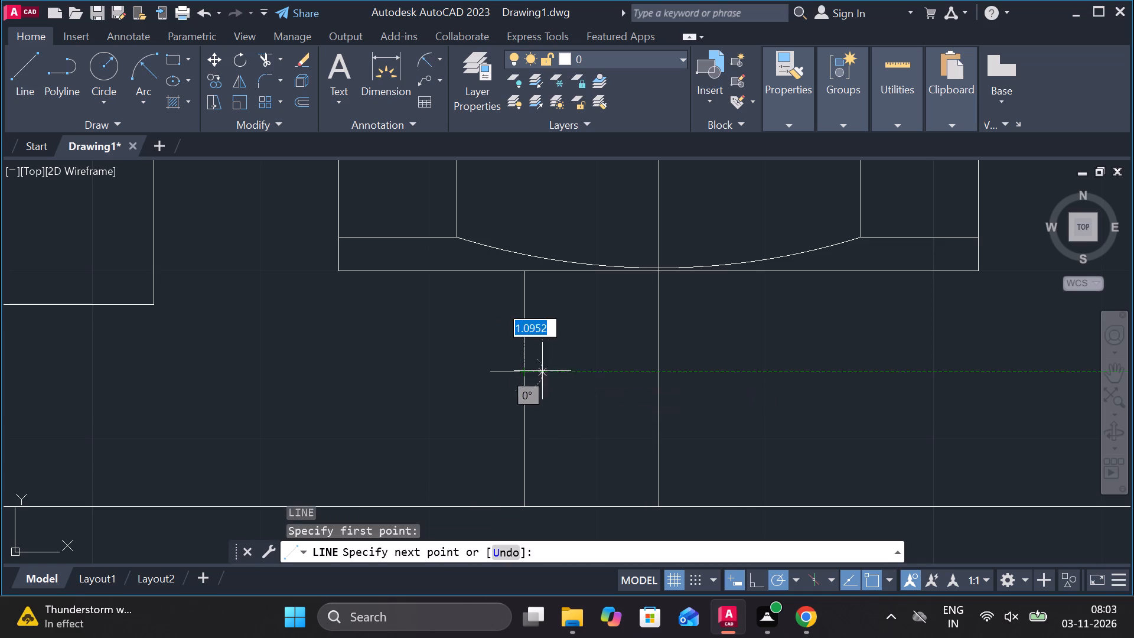
type("2v")
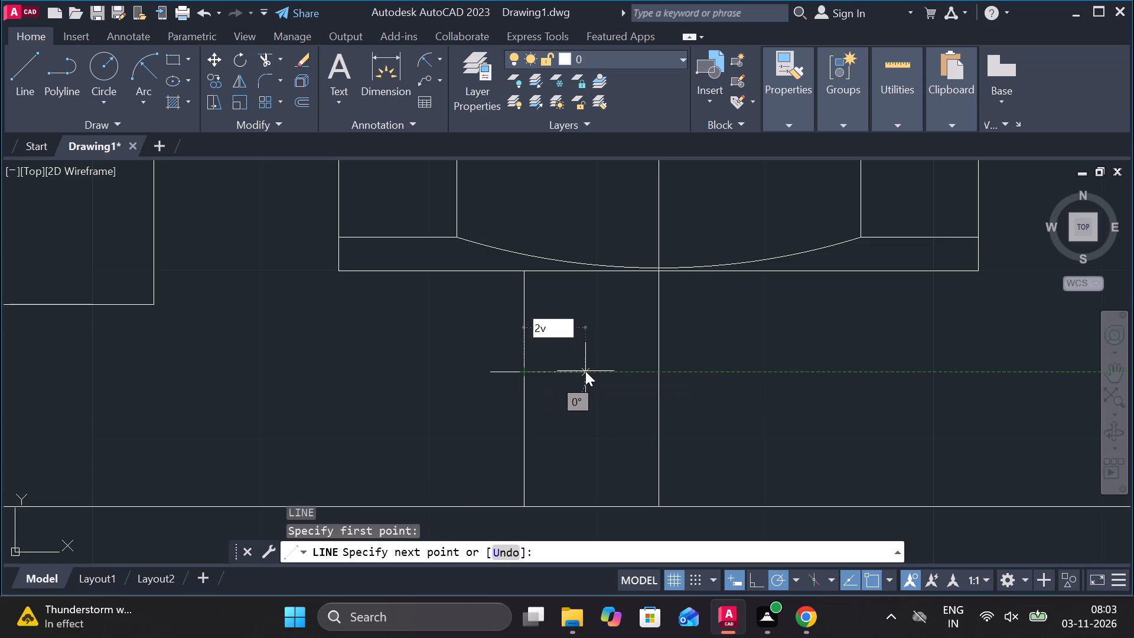
key("BackSpace")
key("Return")
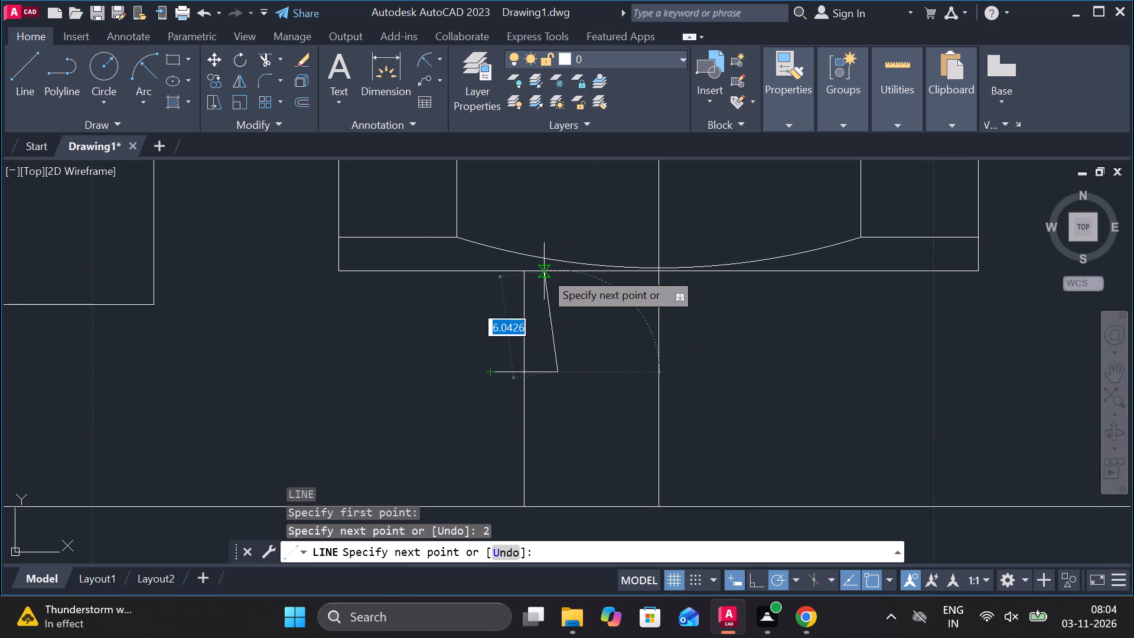
middle_click_drag(566, 285, 568, 286)
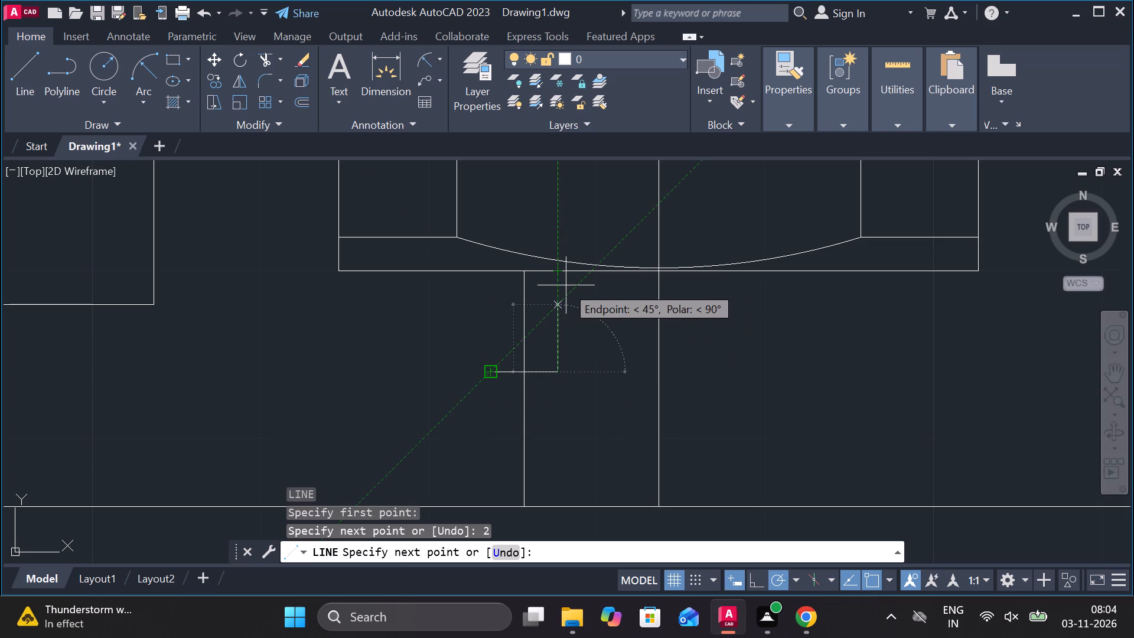
middle_click_drag(568, 286, 550, 375)
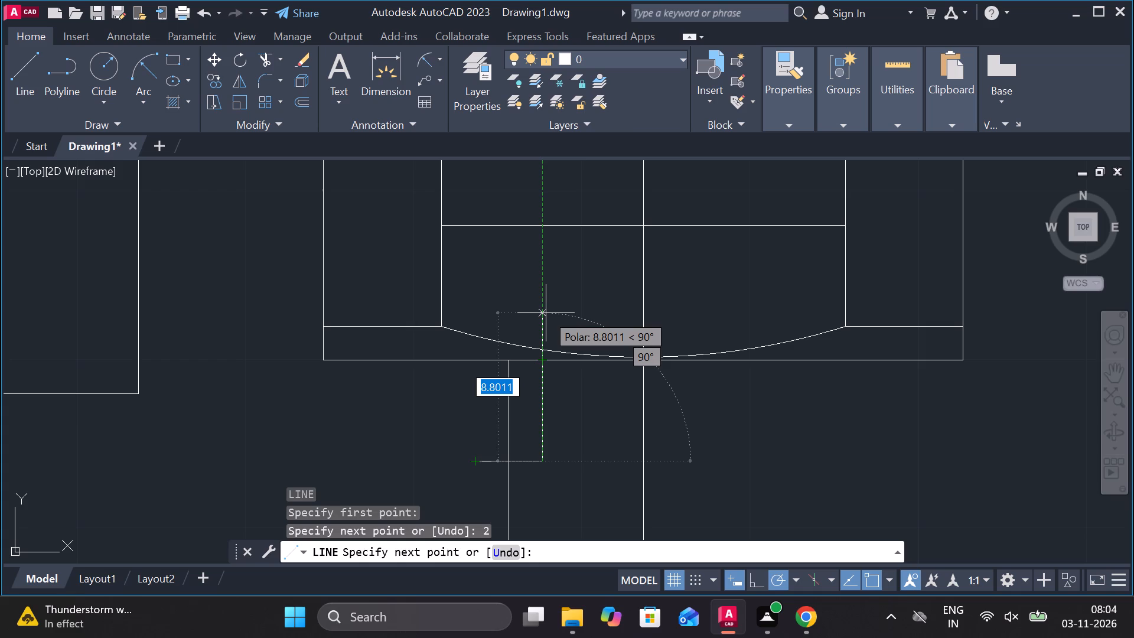
key("8")
key("Return")
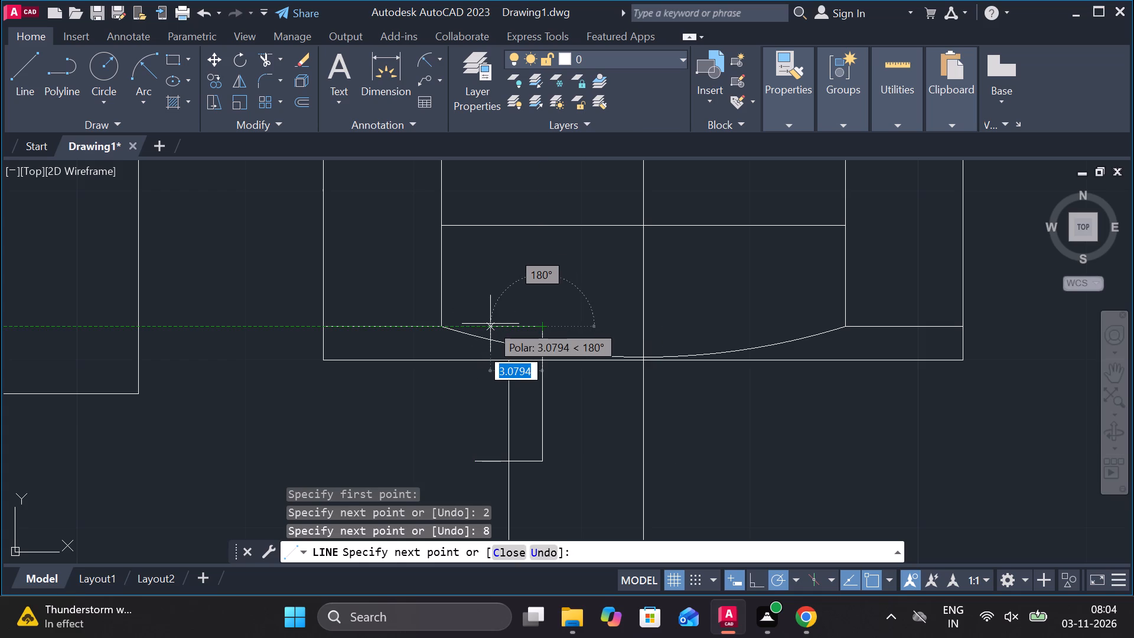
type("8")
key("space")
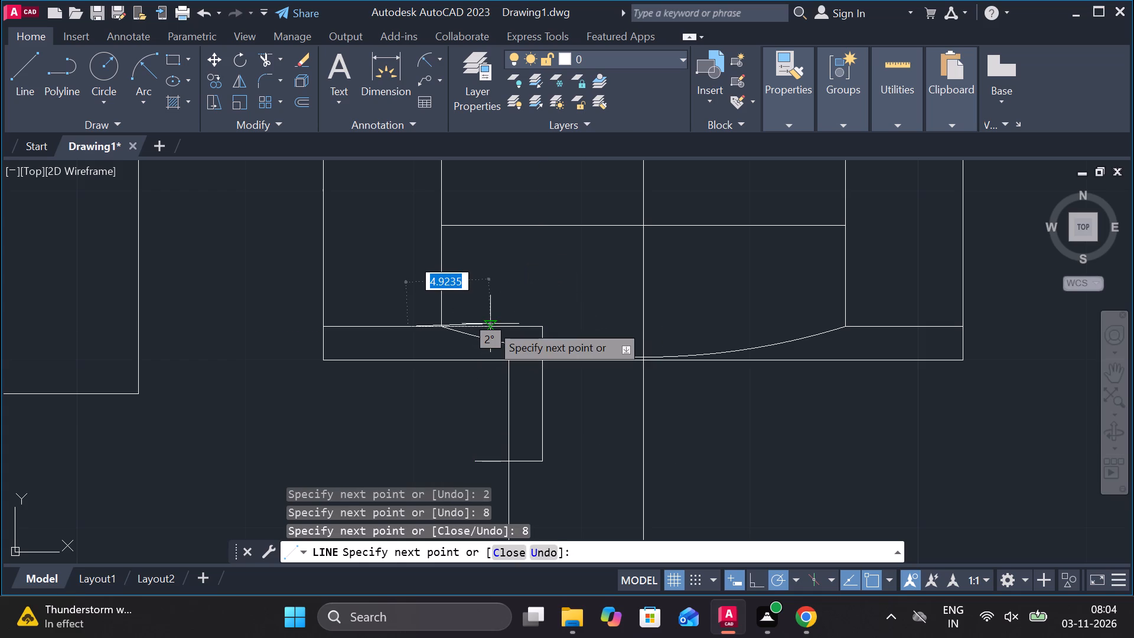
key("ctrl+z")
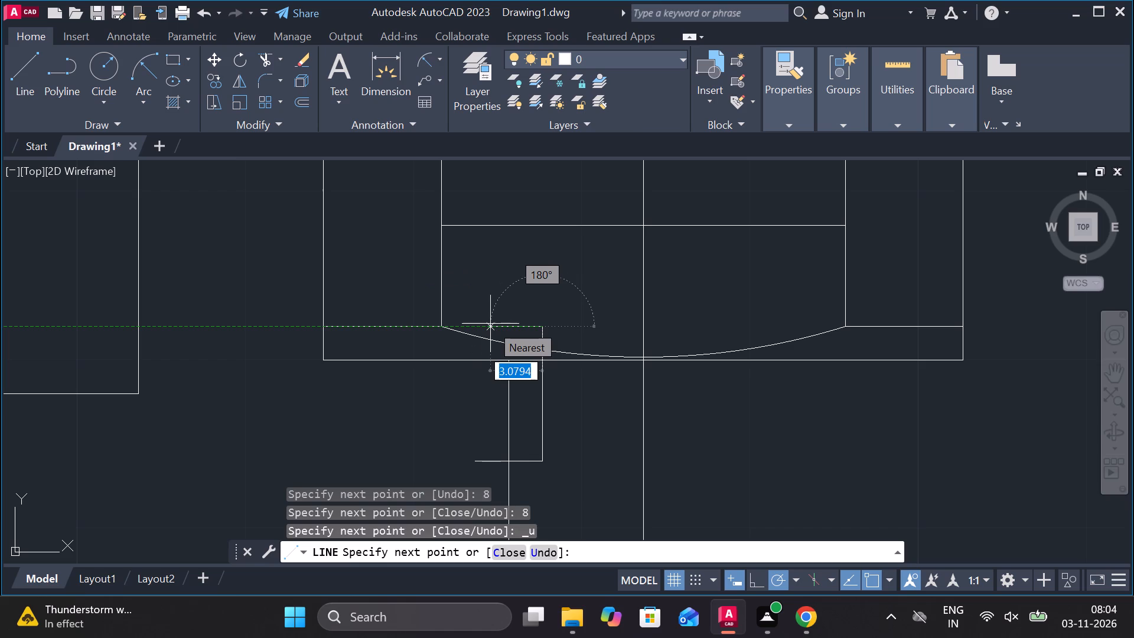
Continue the line 4 to the left and down to the stub's left end, closing the 4 by 8 rectangle.
type("4")
key("space")
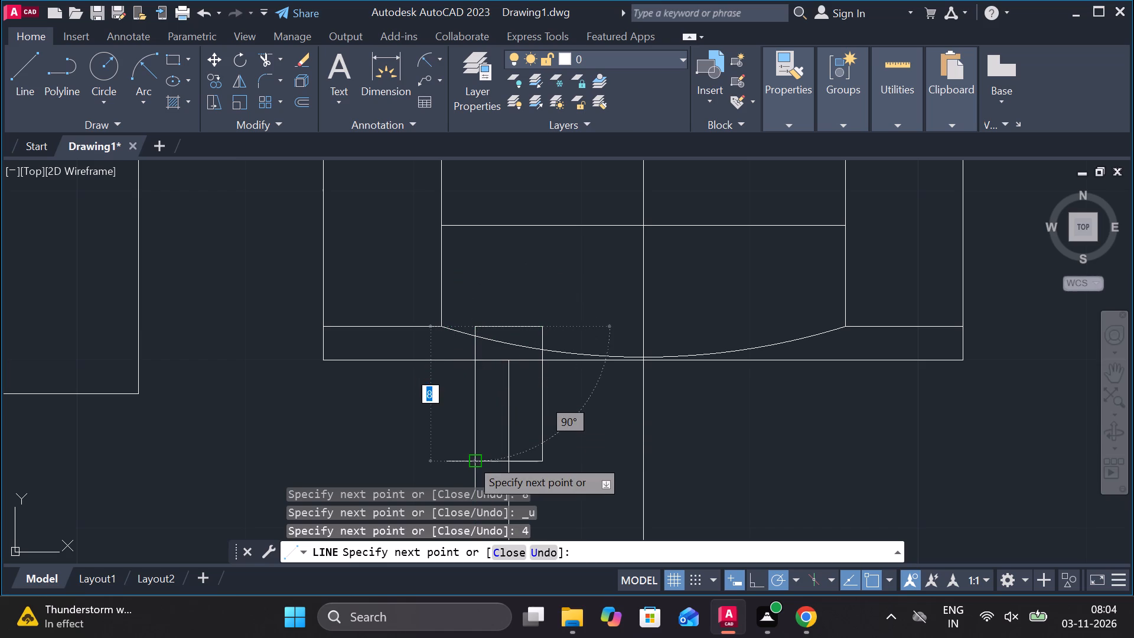
left_click(470, 458)
key("grave")
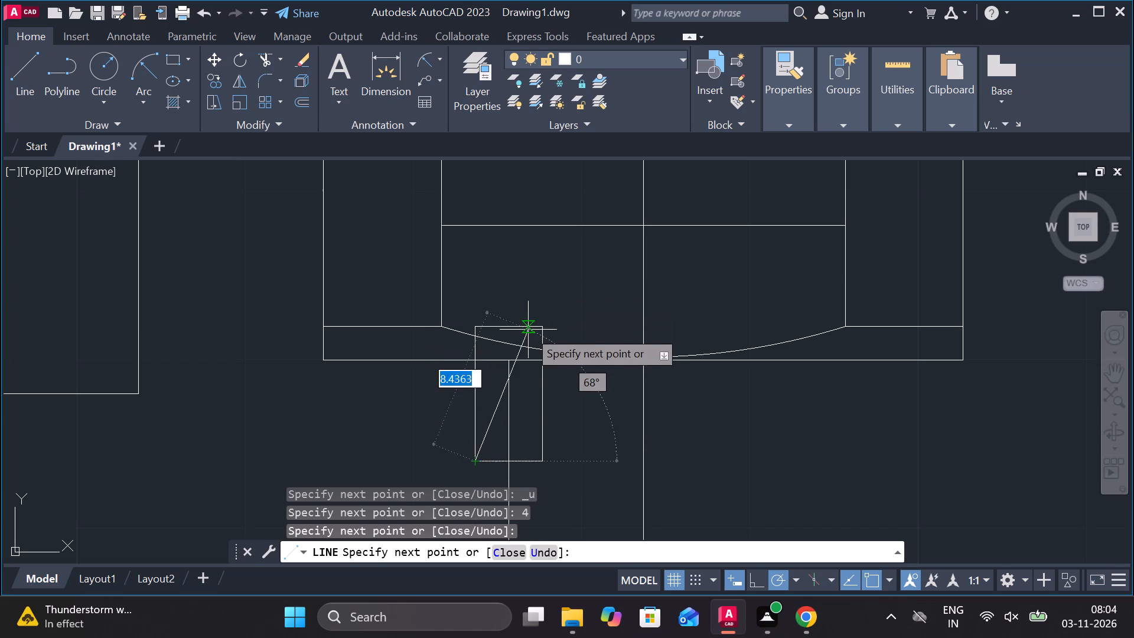
key("Escape")
Trim the portions of the curved arc and the recess floor line that lie inside the narrow rectangle.
type("tr")
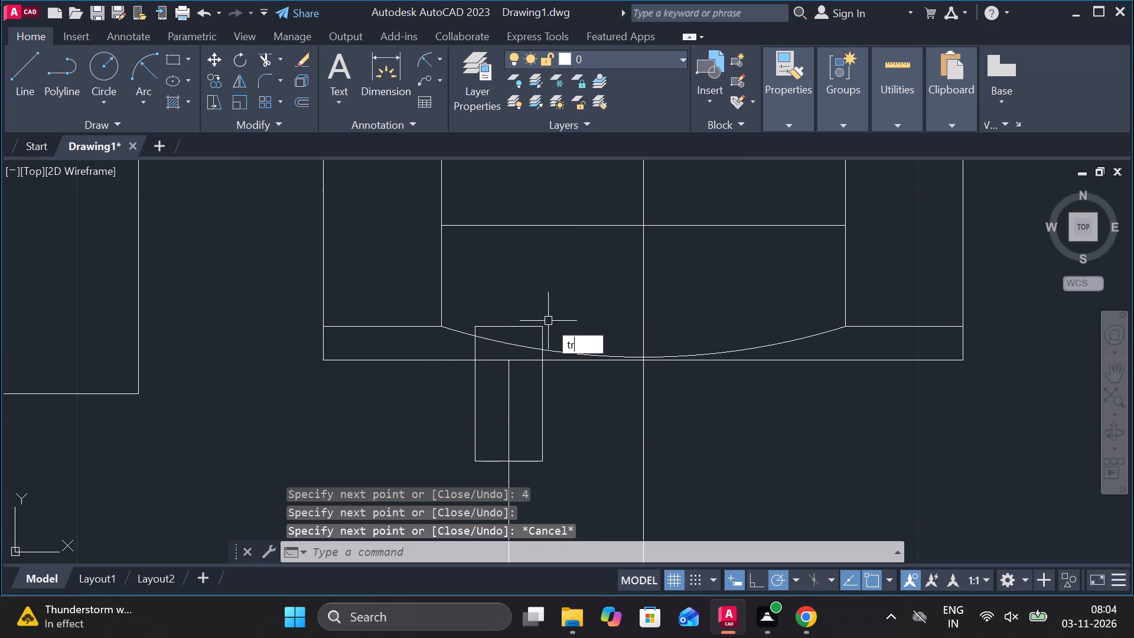
key("space")
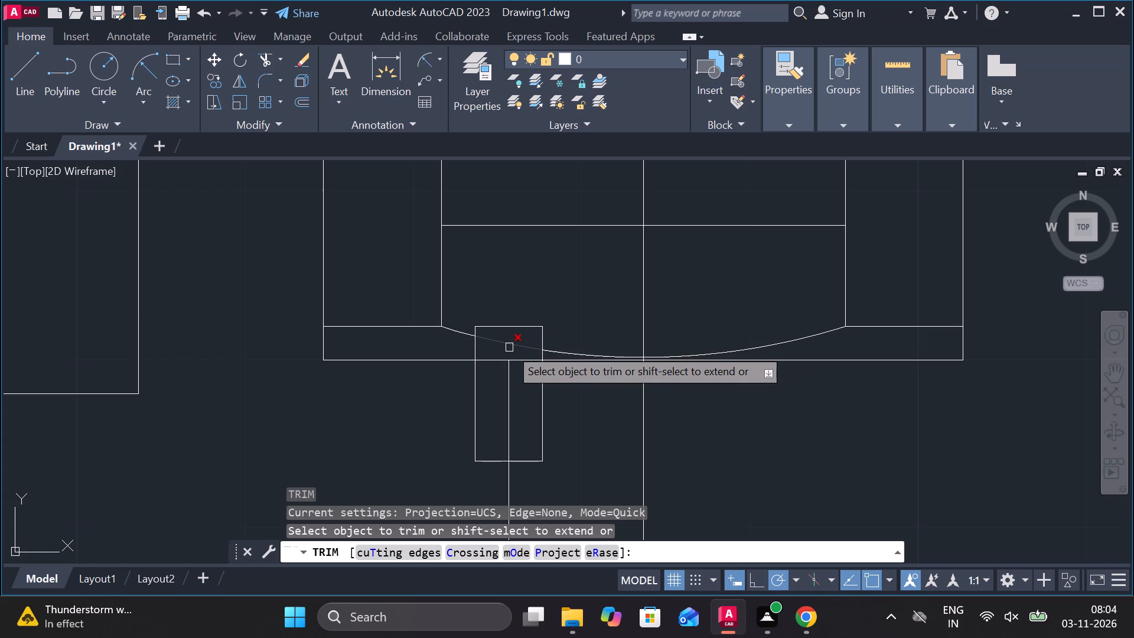
left_click(509, 347)
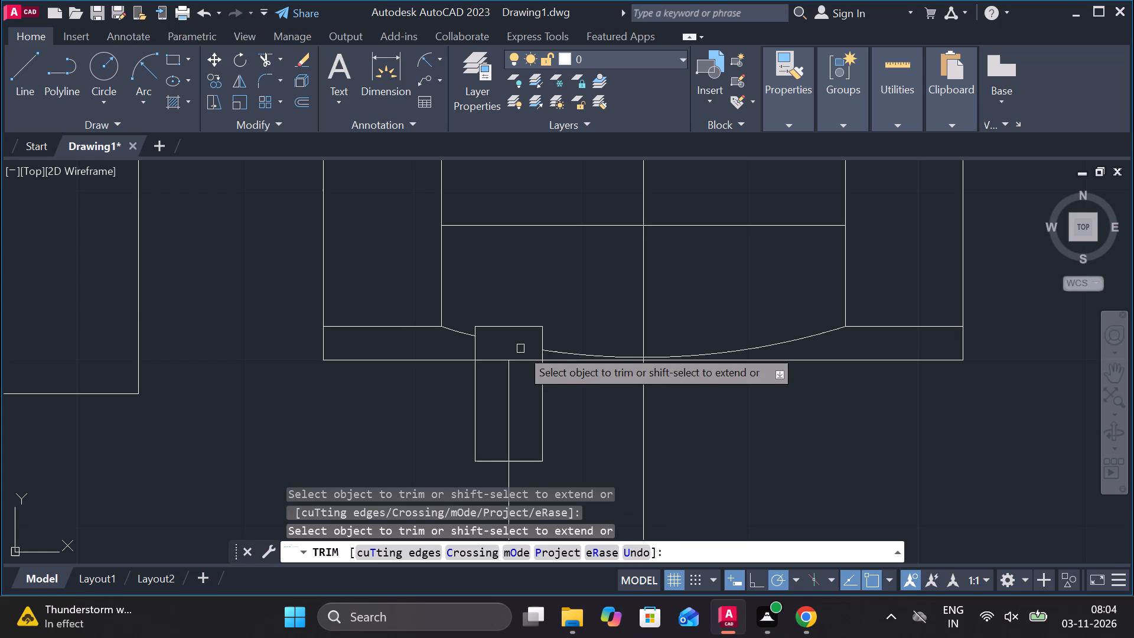
left_click(493, 356)
left_click(527, 363)
key("Escape")
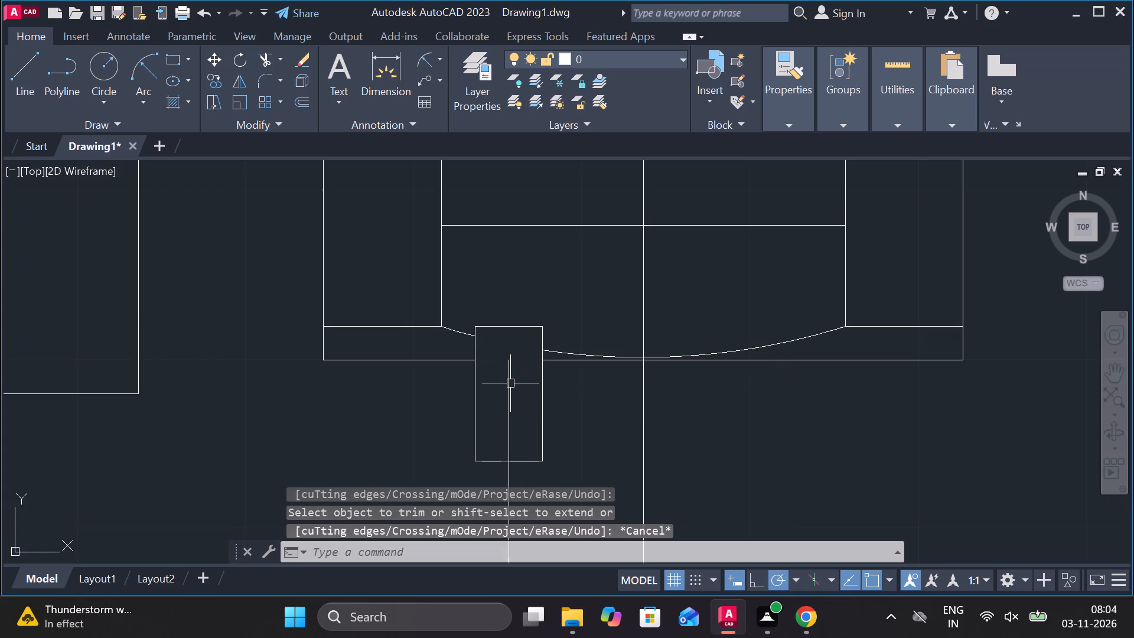
Stretch the upper end of the vertical line through the rectangle to slightly above the rectangle's top edge.
left_click(510, 385)
left_click(506, 357)
left_click(505, 299)
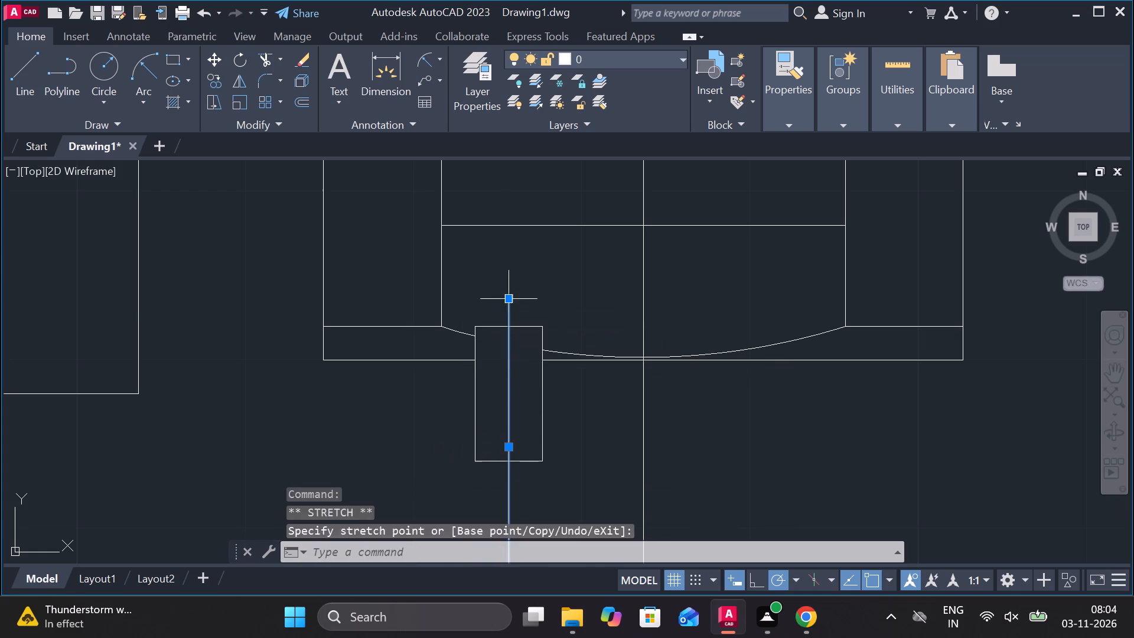
key("Escape")
Offset the narrow rectangle's top edge 1 upward.
scroll(492, 271, "up", 1)
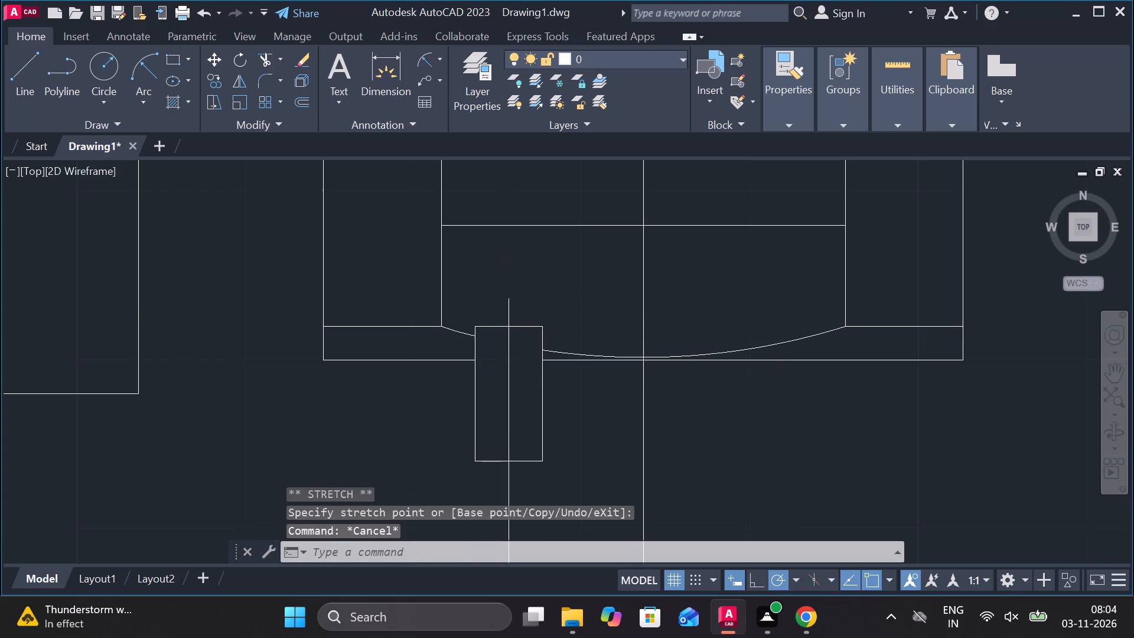
middle_click_drag(509, 295, 534, 271)
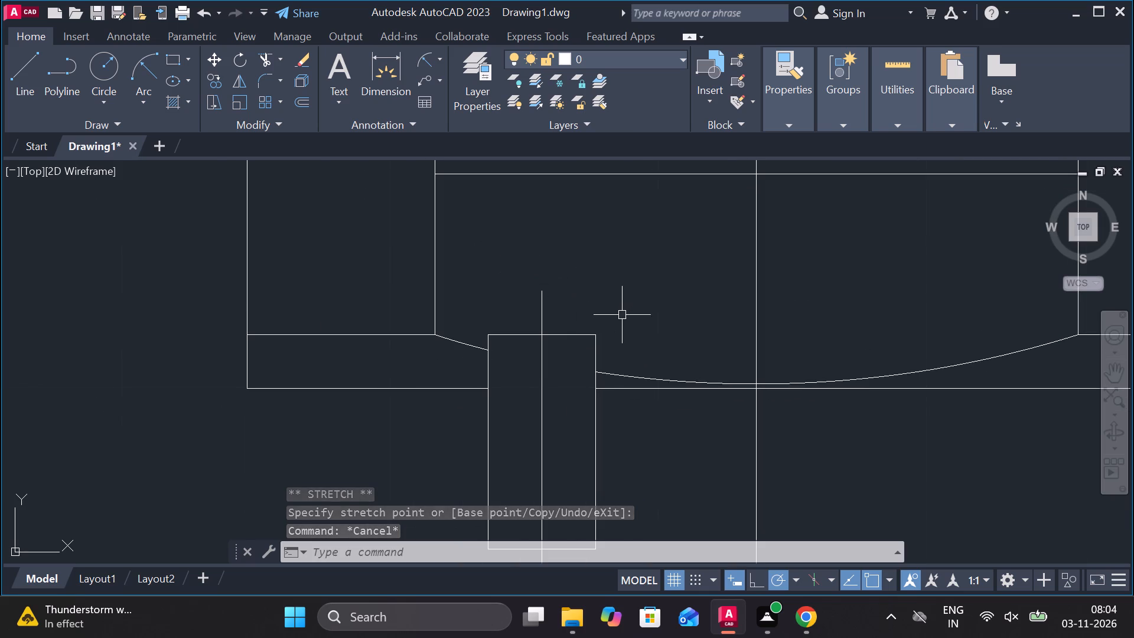
left_click(572, 332)
key("o")
key("Return")
key("Return")
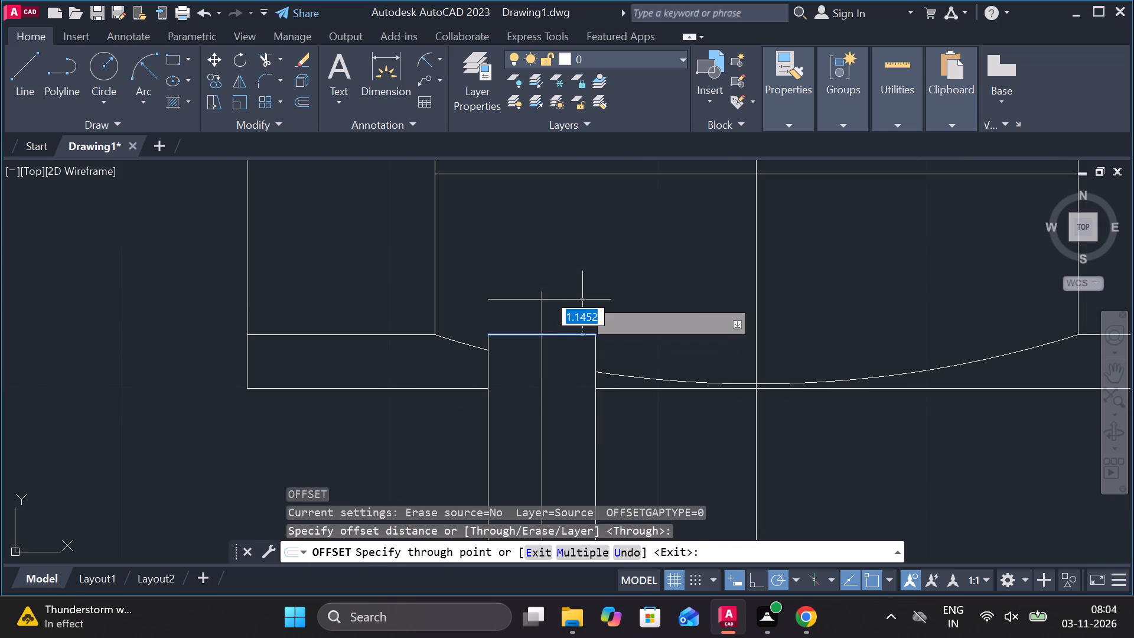
type("1")
key("space")
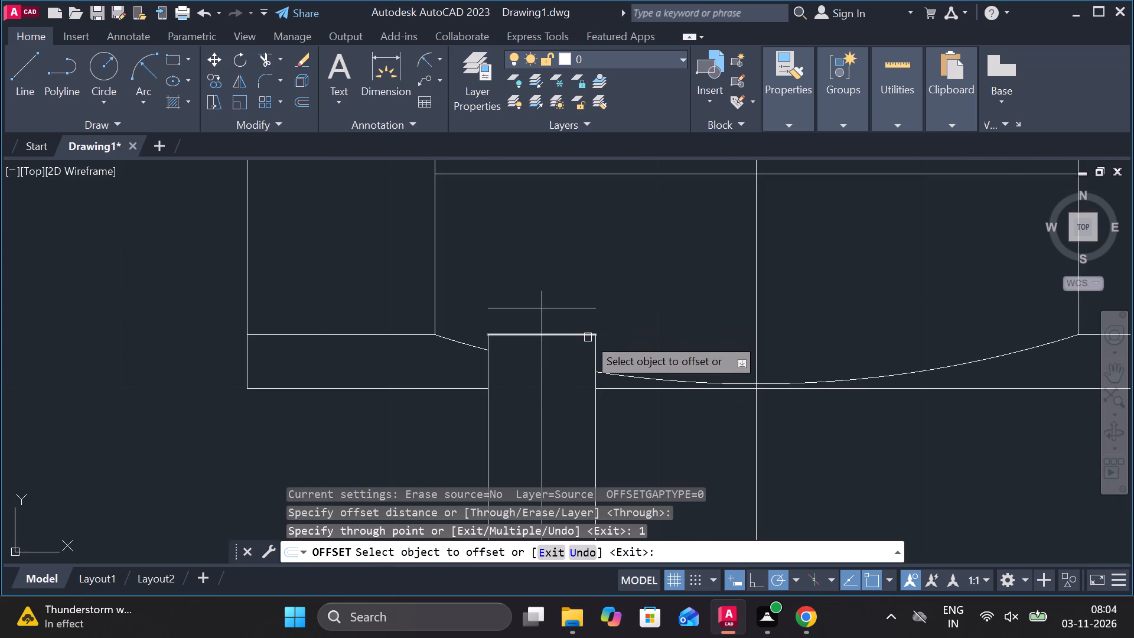
scroll(585, 334, "down", 1)
middle_click_drag(568, 401, 568, 345)
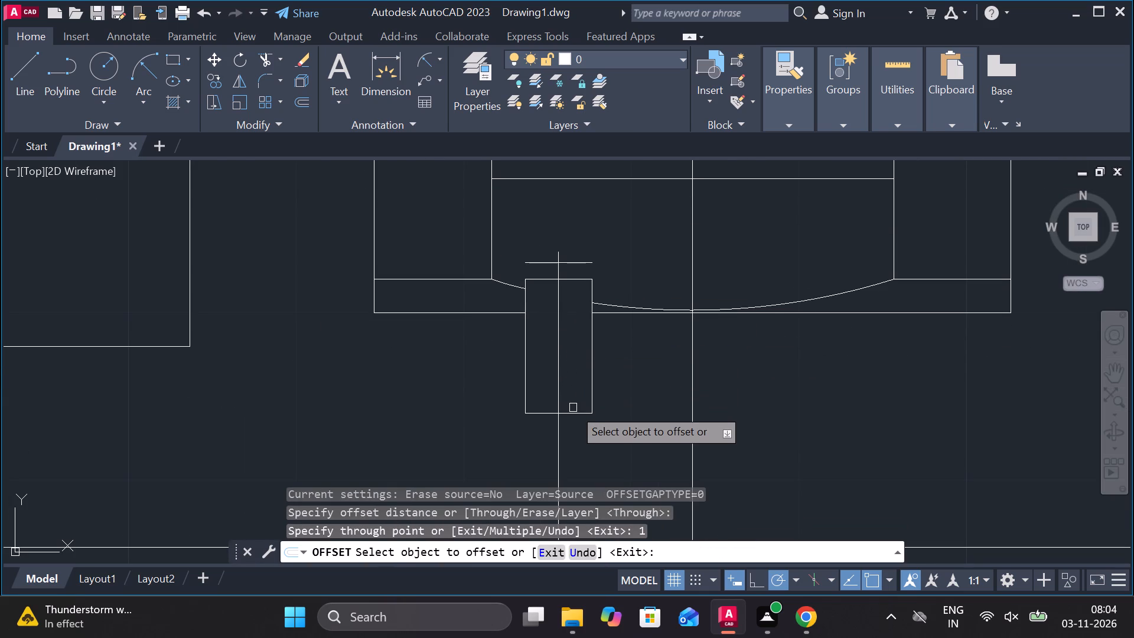
key("Escape")
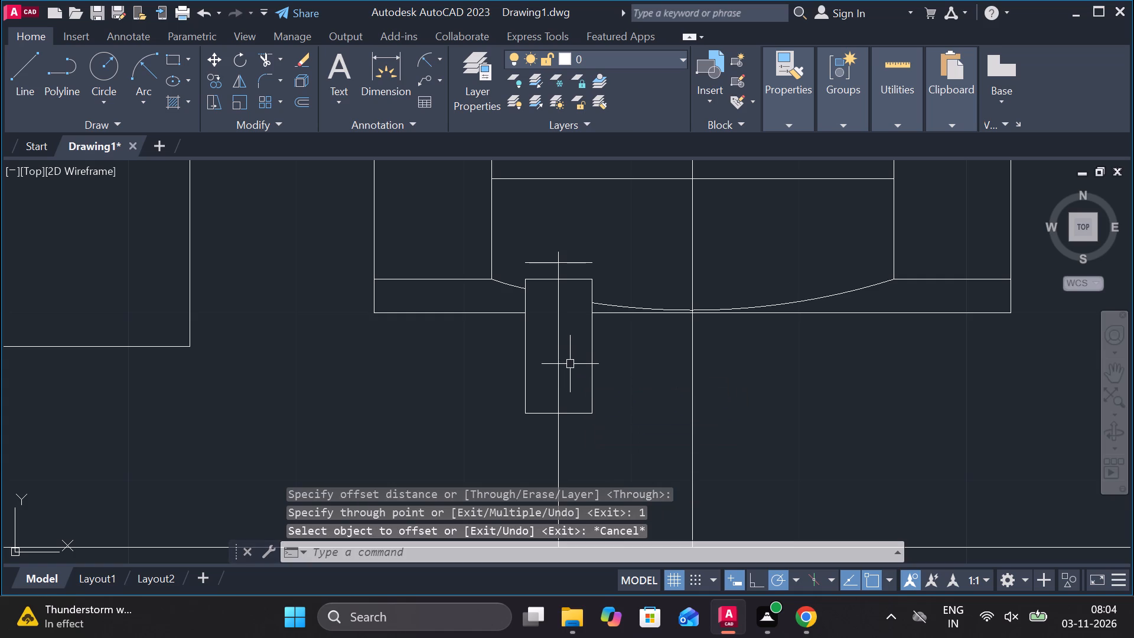
Draw two crossing lines sloping inward and upward at 30° from the two ends of the line above the rectangle.
scroll(542, 266, "up", 1)
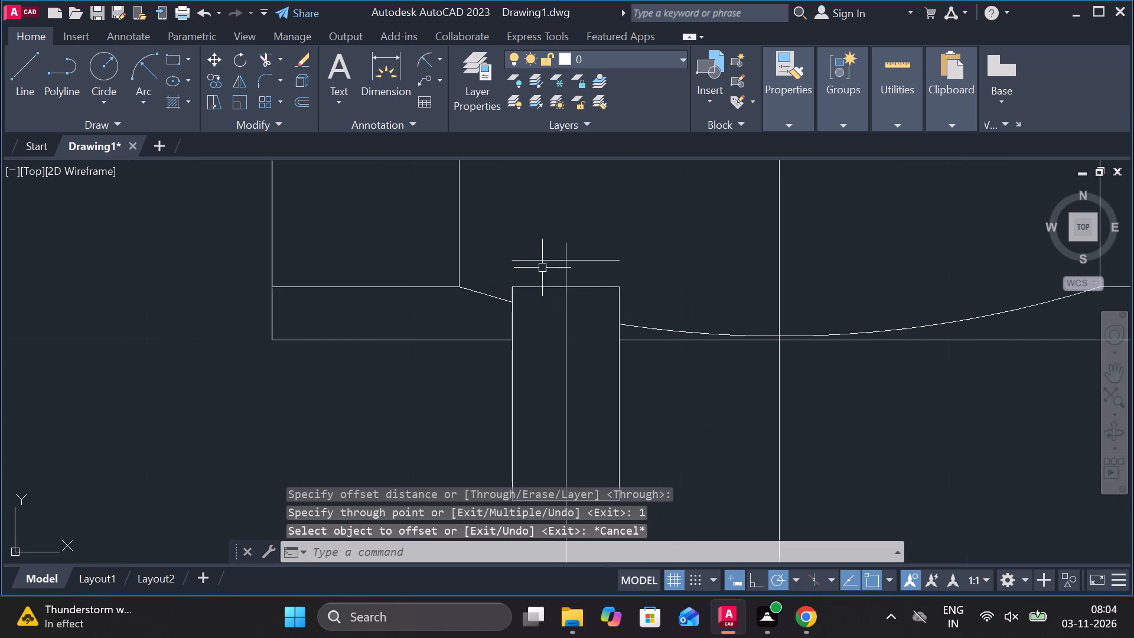
key("l")
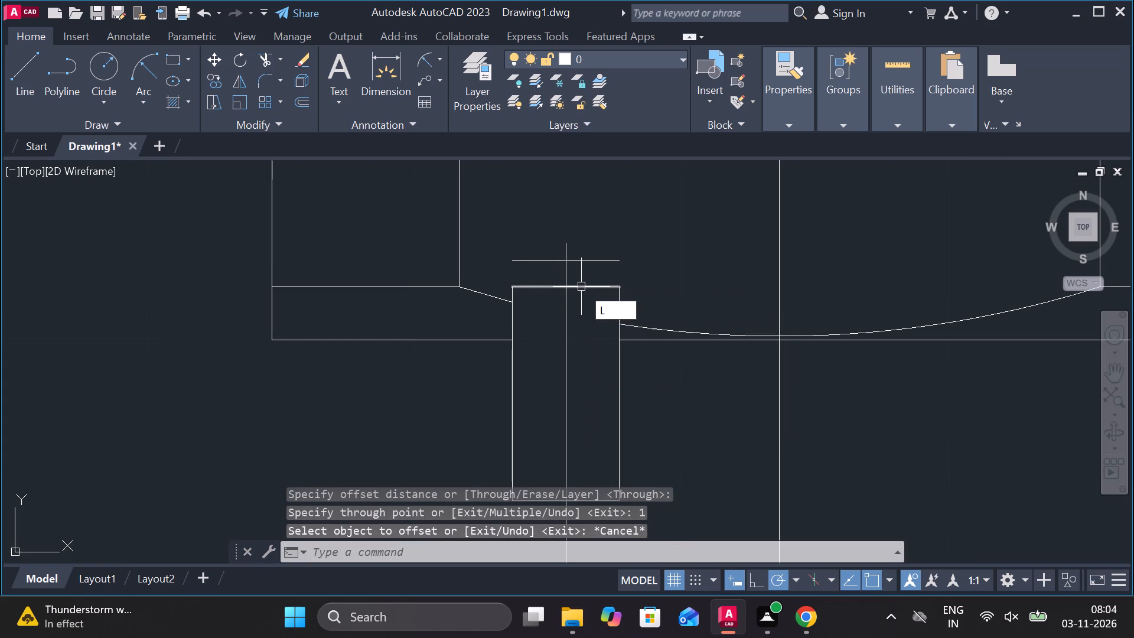
key("Return")
left_click(516, 258)
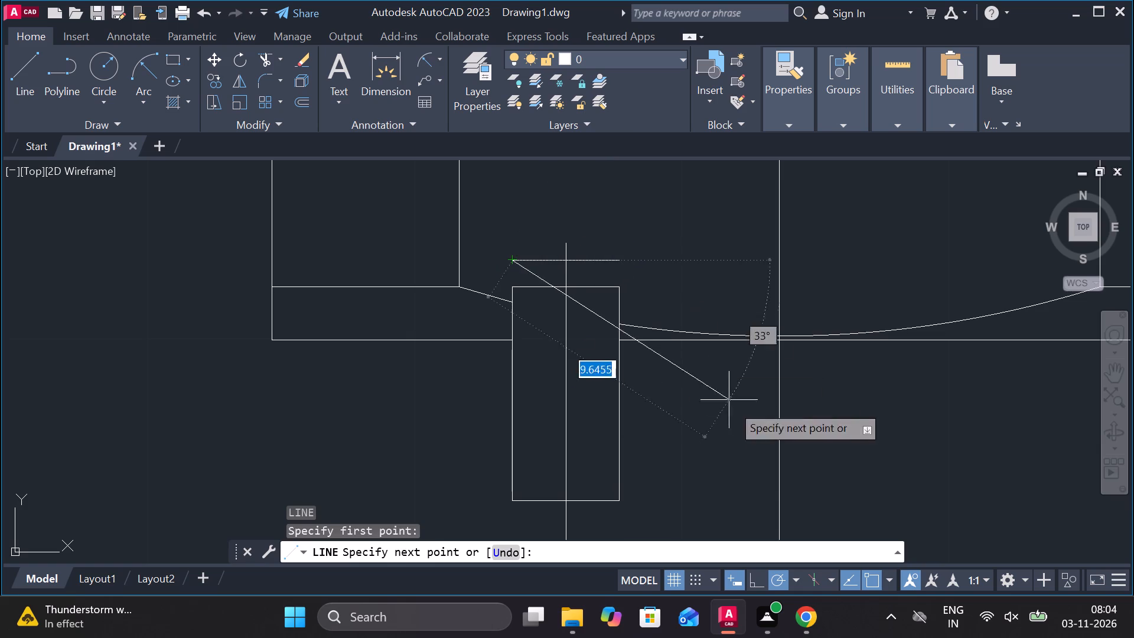
left_click(790, 576)
left_click(775, 402)
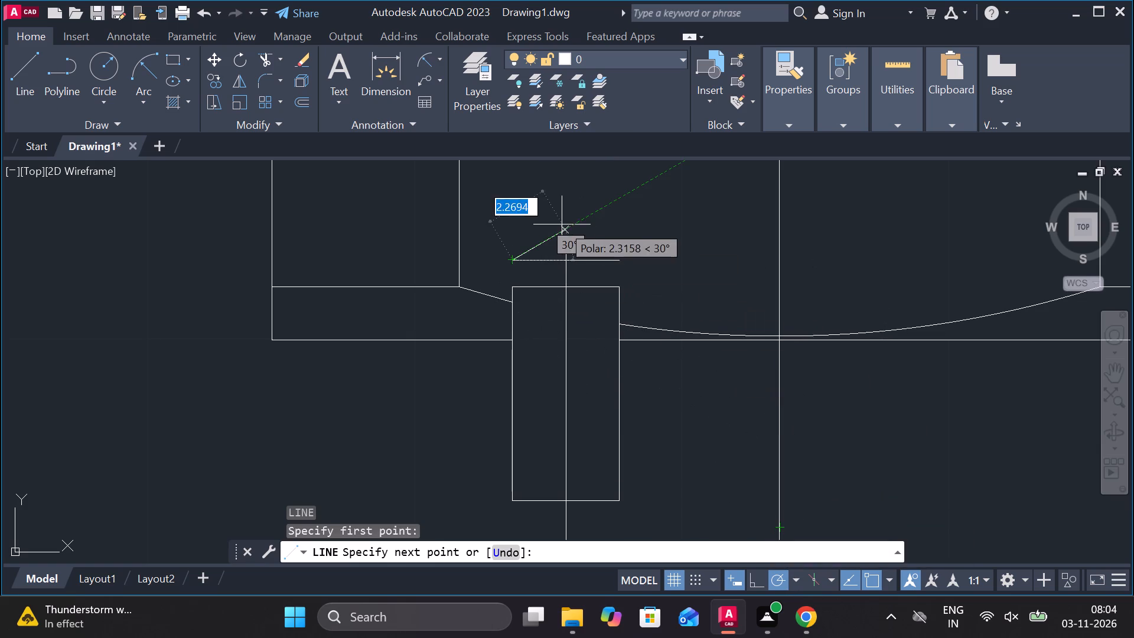
left_click(599, 215)
key("Escape")
key("space")
left_click(622, 249)
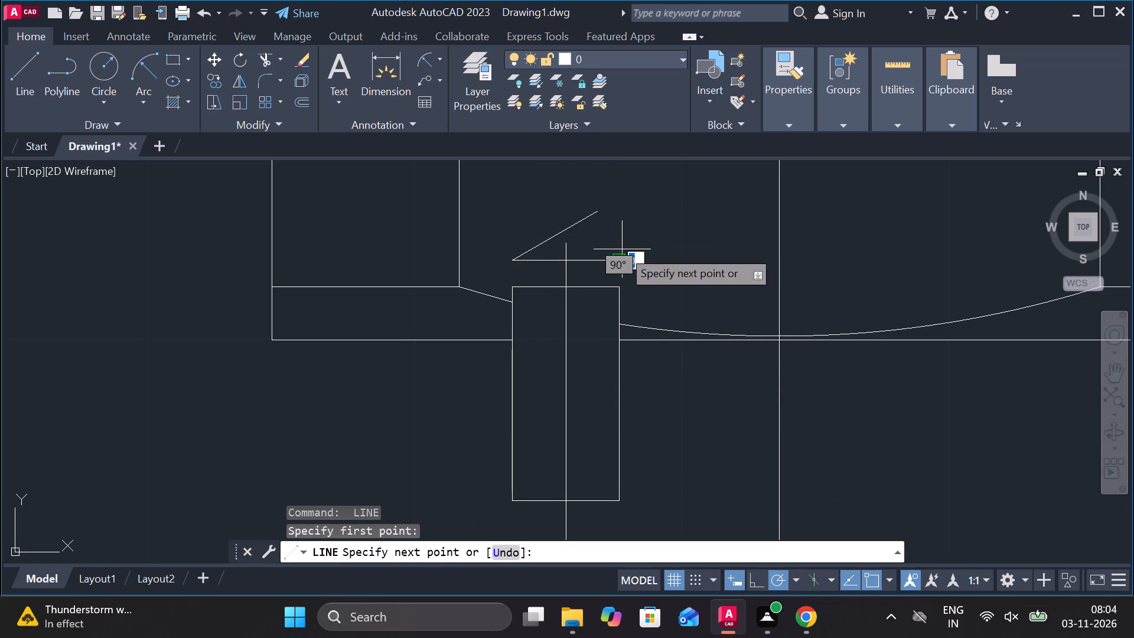
left_click(530, 222)
key("Escape")
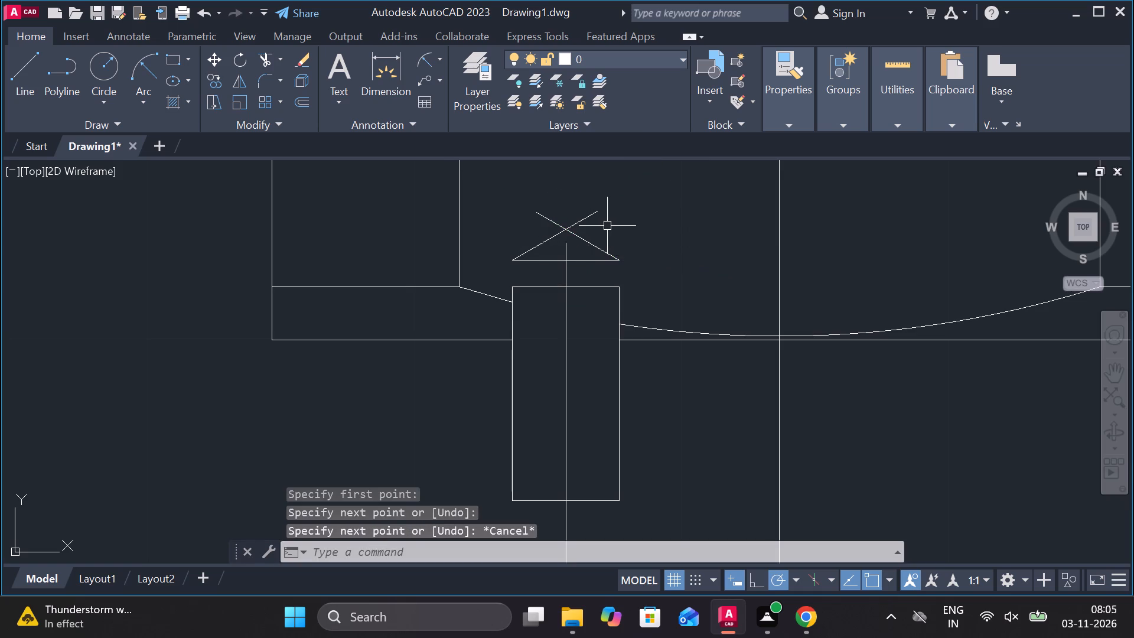
Trim the ends of the two sloping lines beyond their crossing to leave a pointed triangular tip.
type("tr")
key("space")
left_click(575, 220)
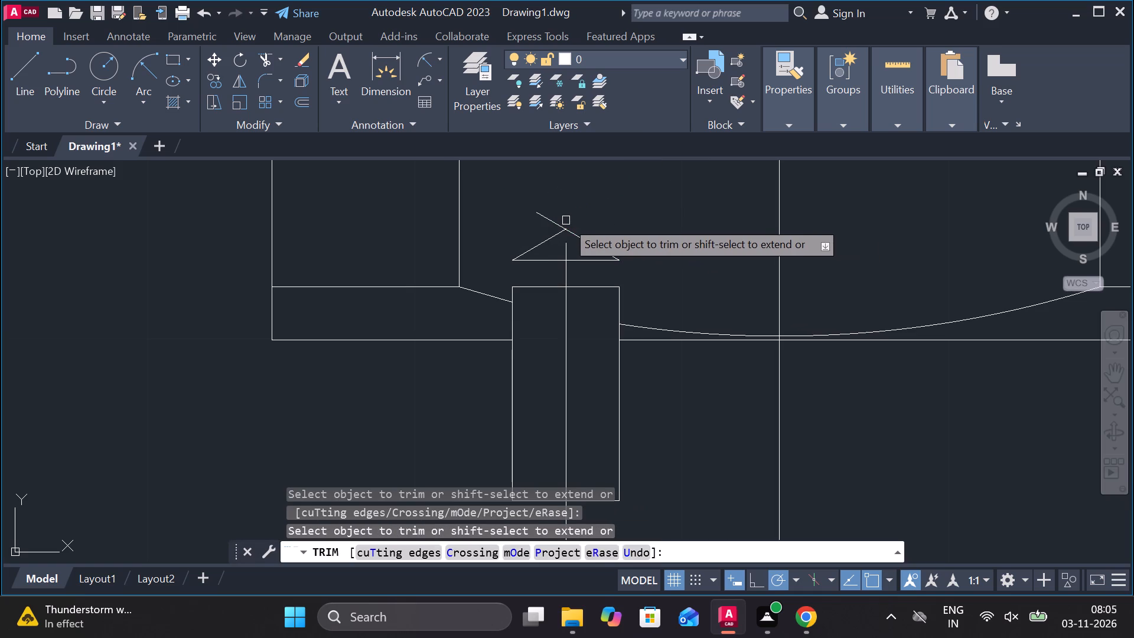
left_click(553, 224)
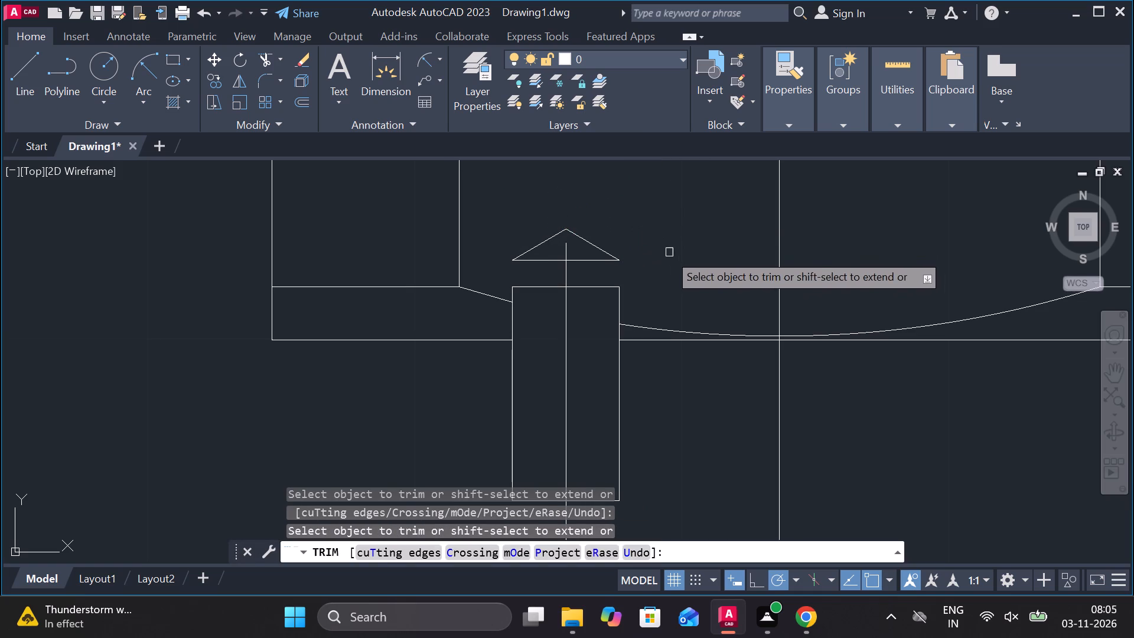
key("Escape")
Extend both vertical sides of the narrow rectangle up to the base line of the triangular tip.
type("es")
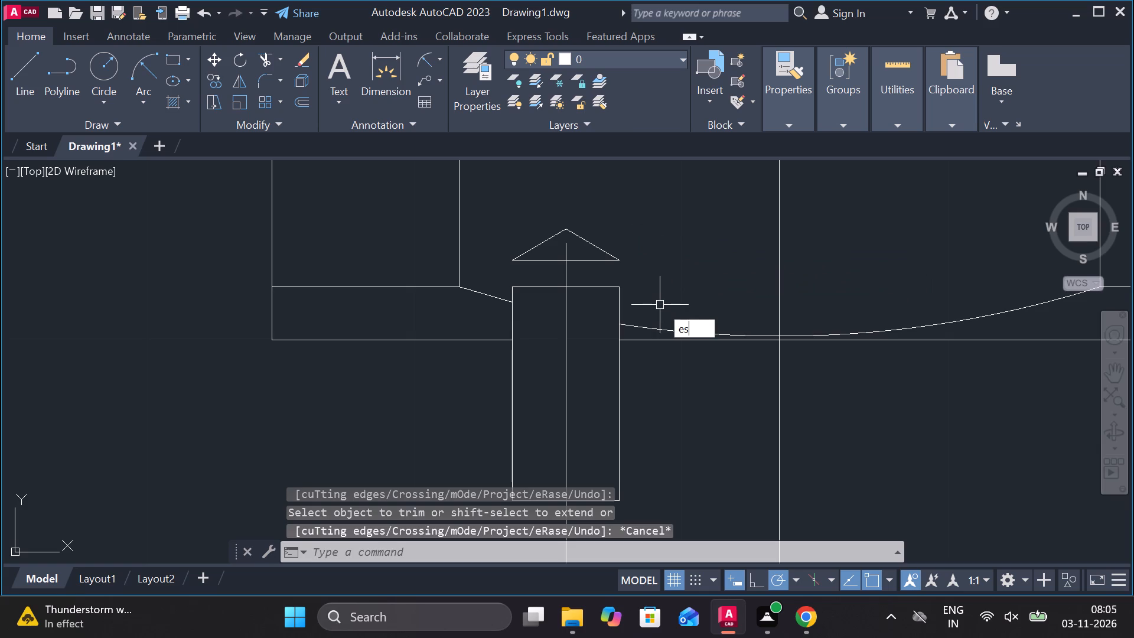
key("Escape")
type("ex")
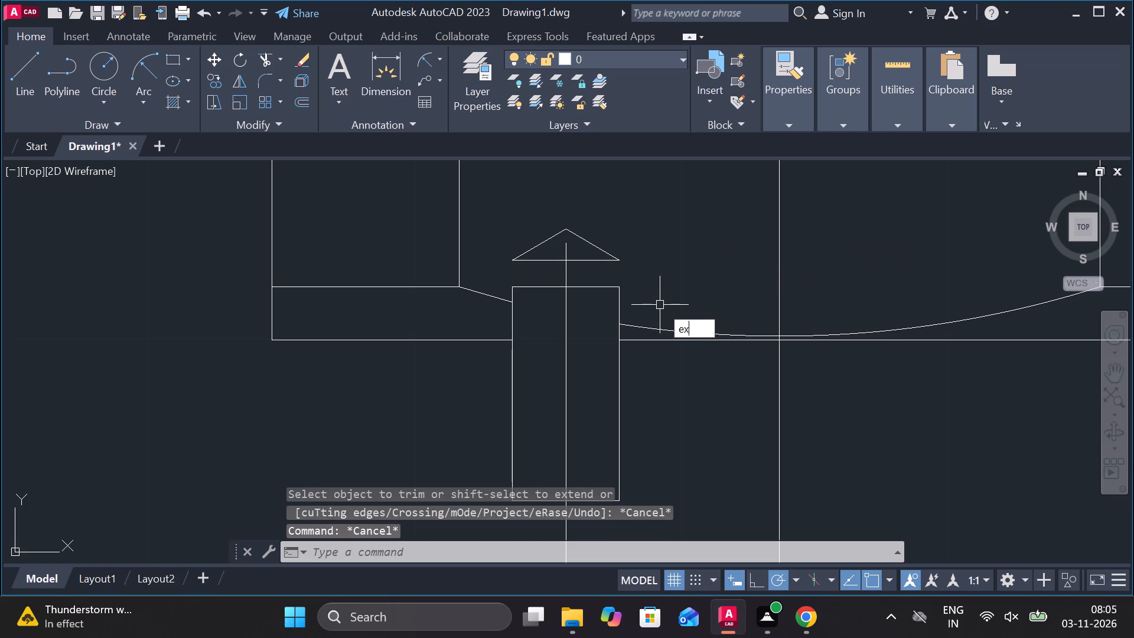
key("space")
left_click(618, 301)
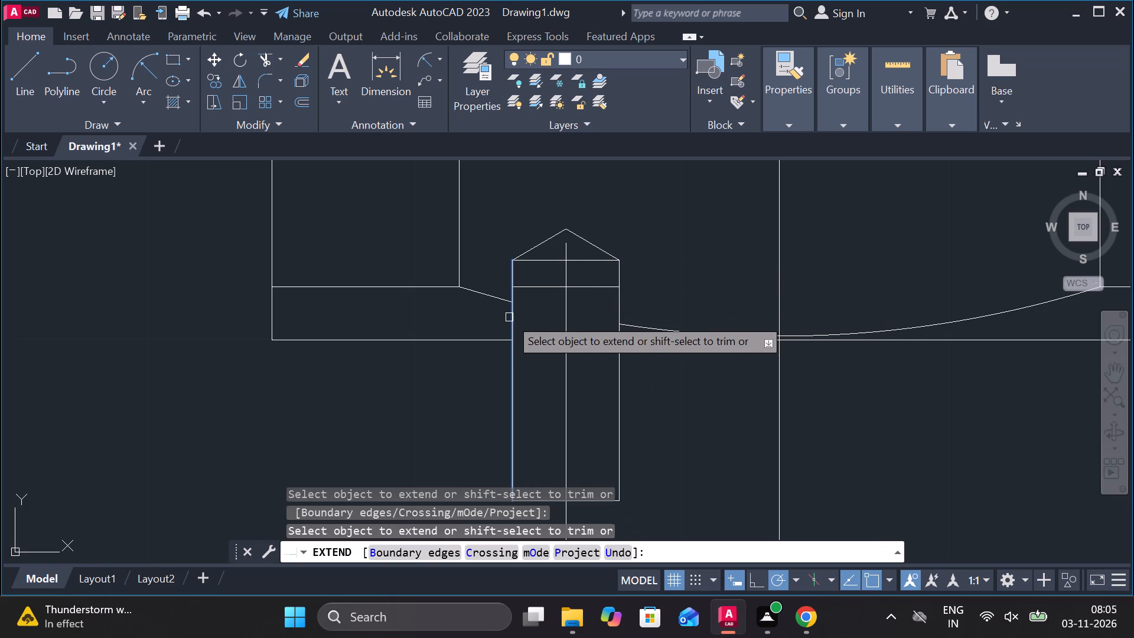
left_click(509, 317)
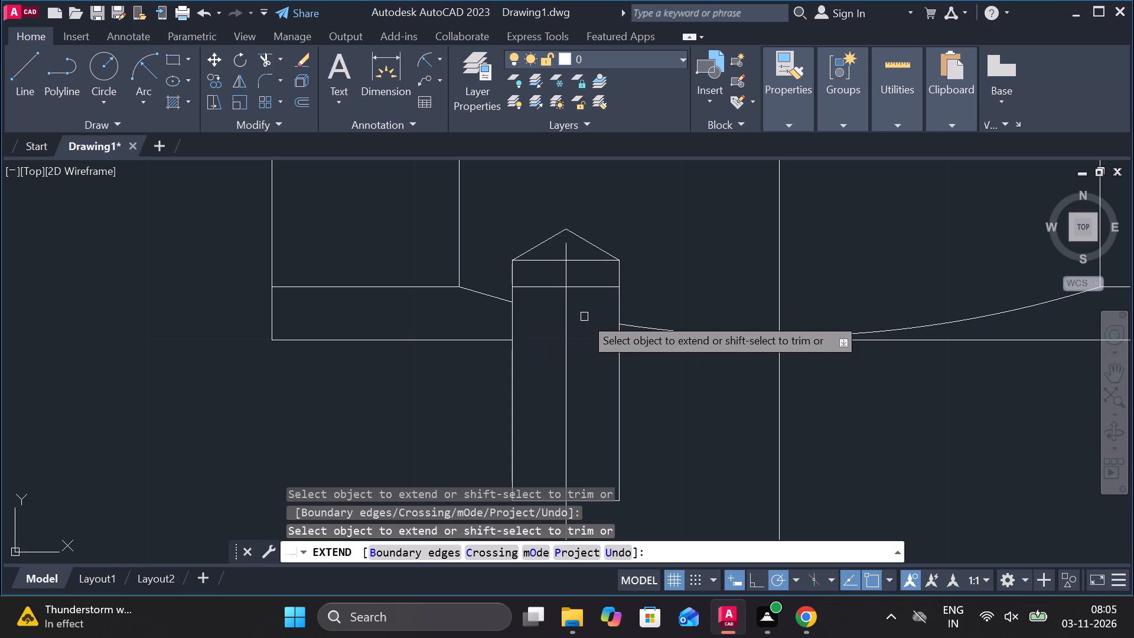
scroll(625, 354, "down", 1)
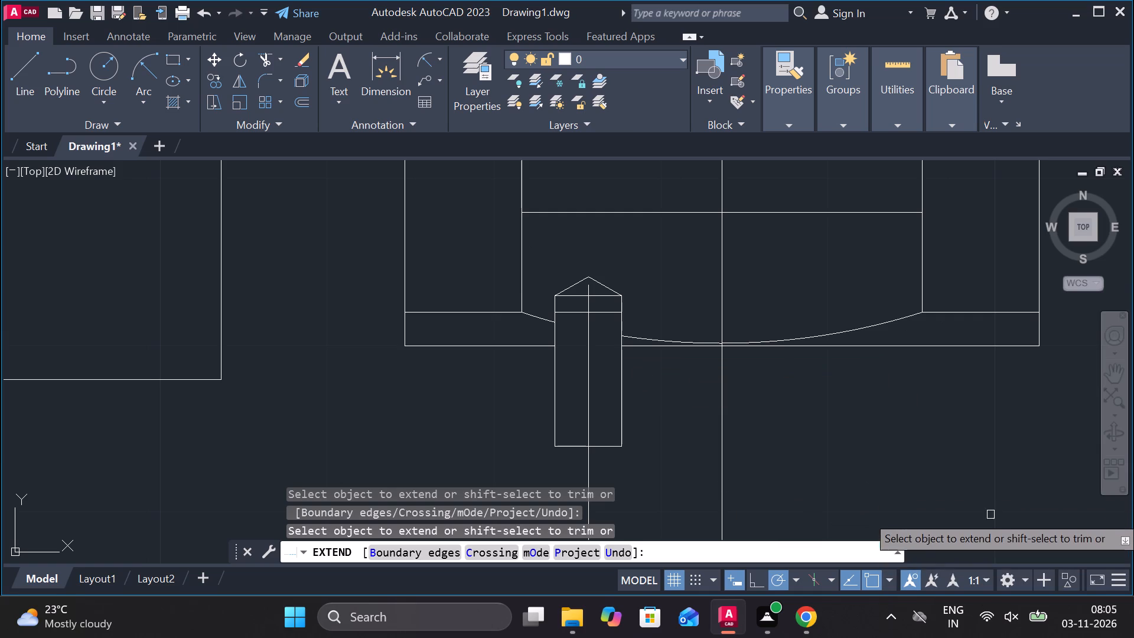
middle_click_drag(996, 461, 936, 423)
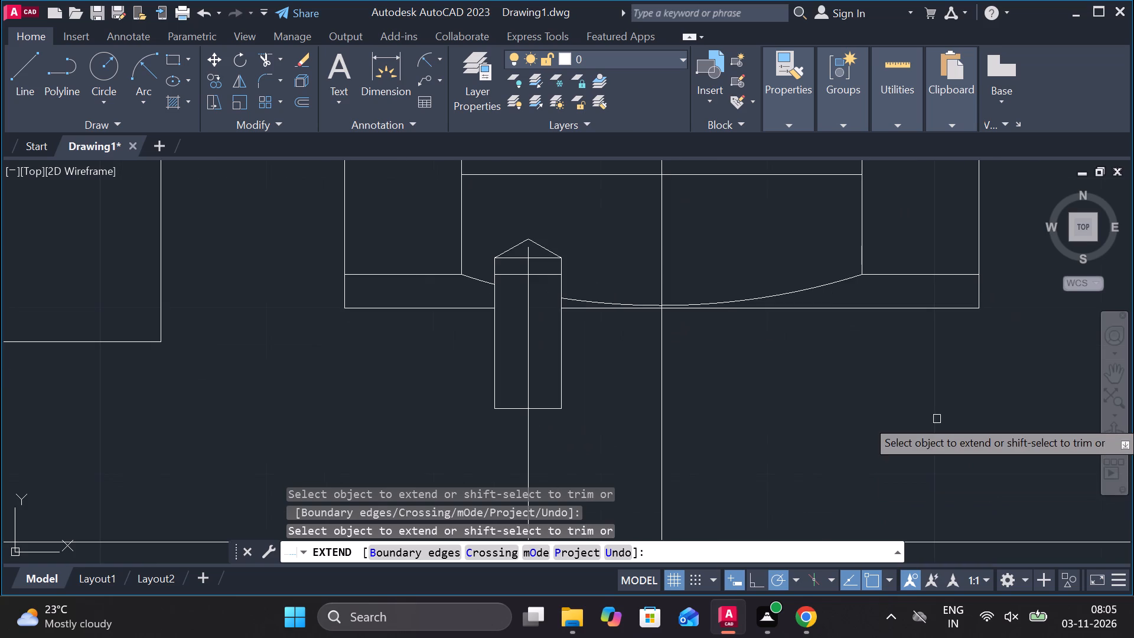
middle_click_drag(940, 419, 960, 337)
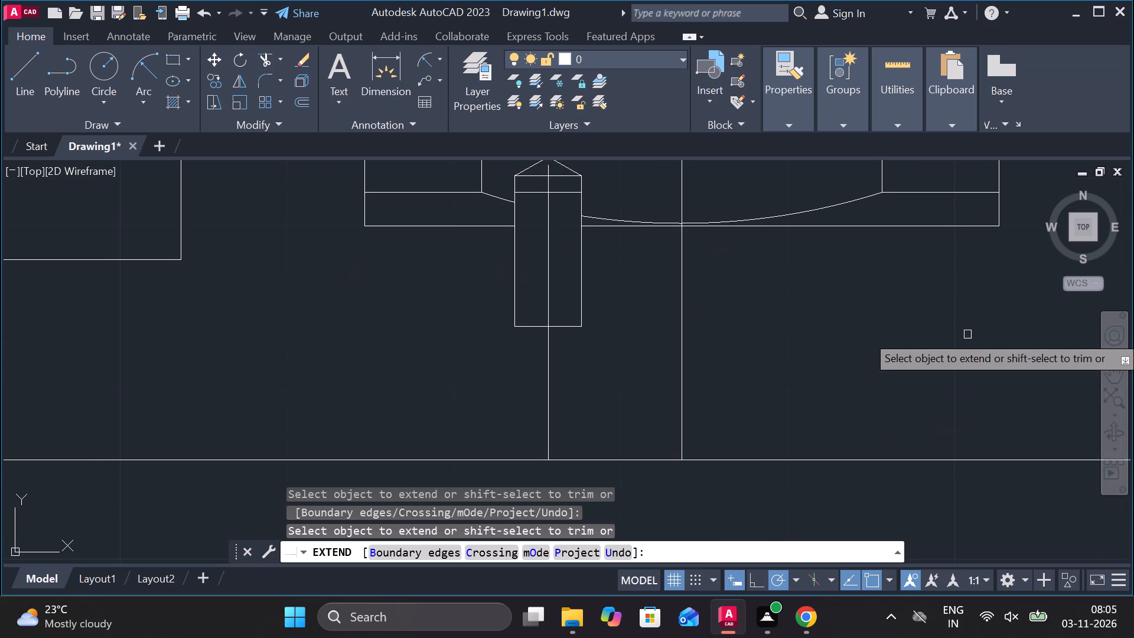
middle_click_drag(897, 339, 973, 294)
key("Escape")
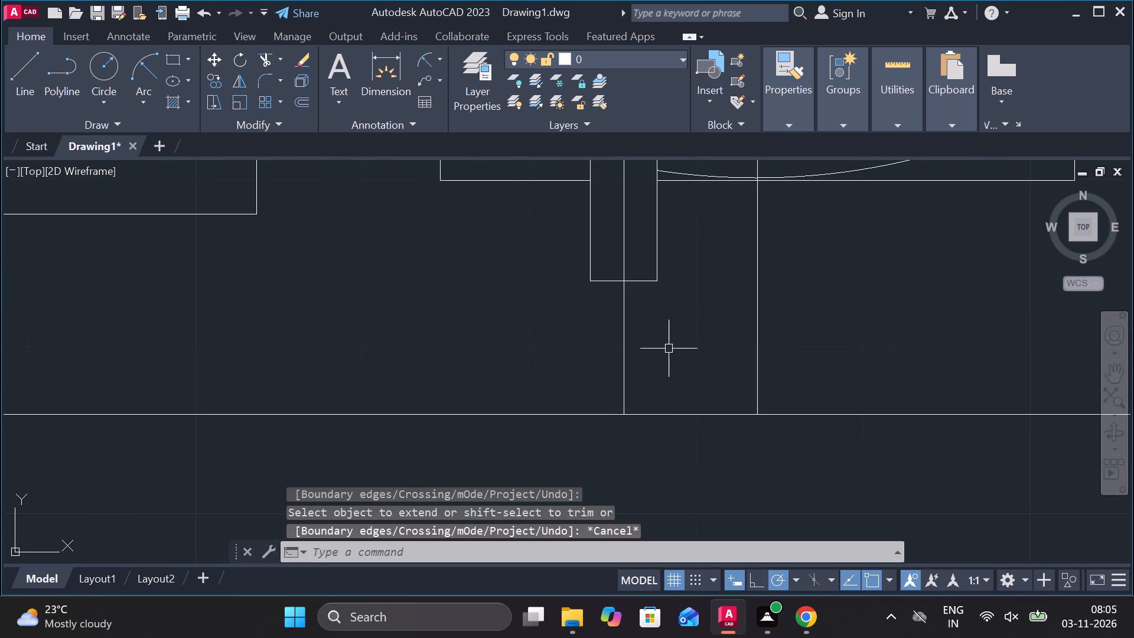
Draw two crossing lines sloping inward and downward at 30° from the narrow rectangle's bottom corners.
key("l")
key("Return")
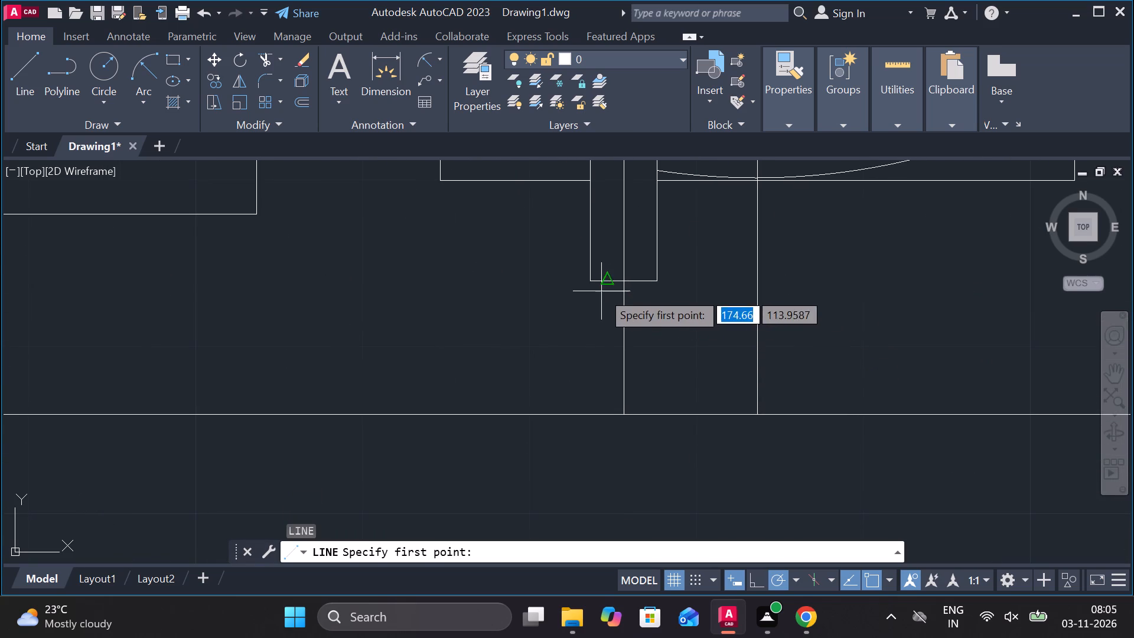
left_click(591, 275)
left_click(665, 338)
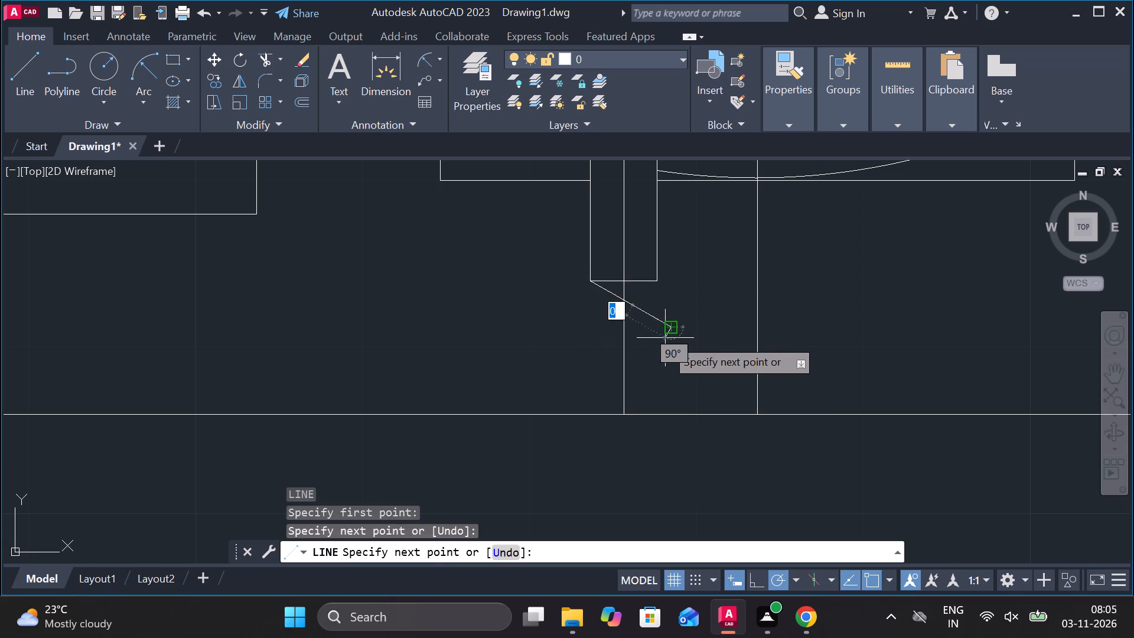
key("Escape")
key("space")
left_click(661, 287)
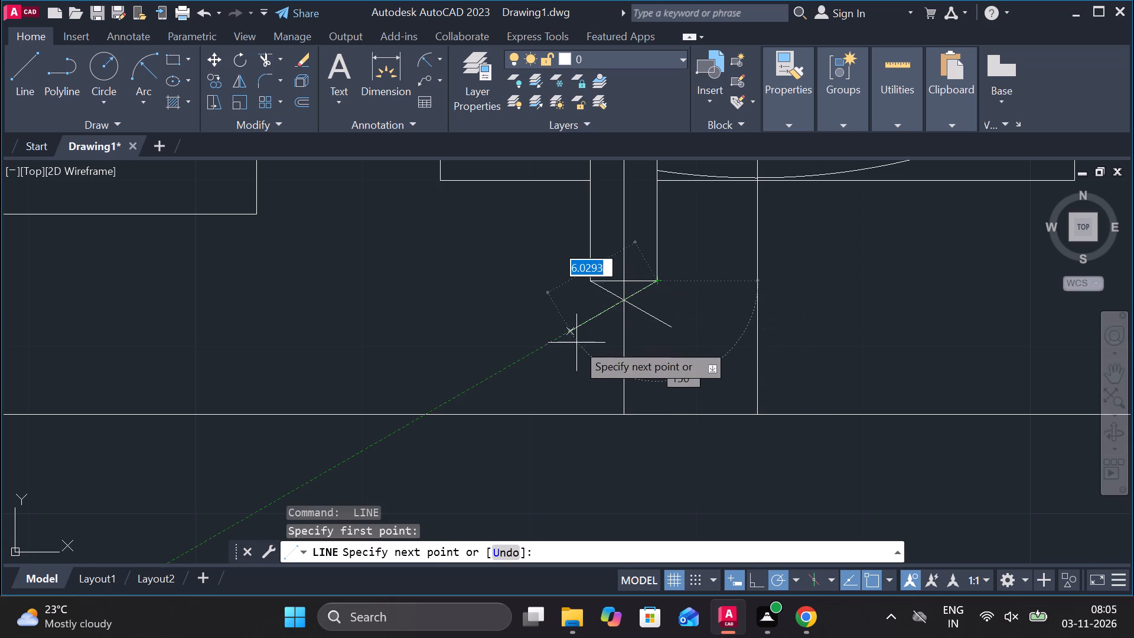
left_click(556, 343)
key("Escape")
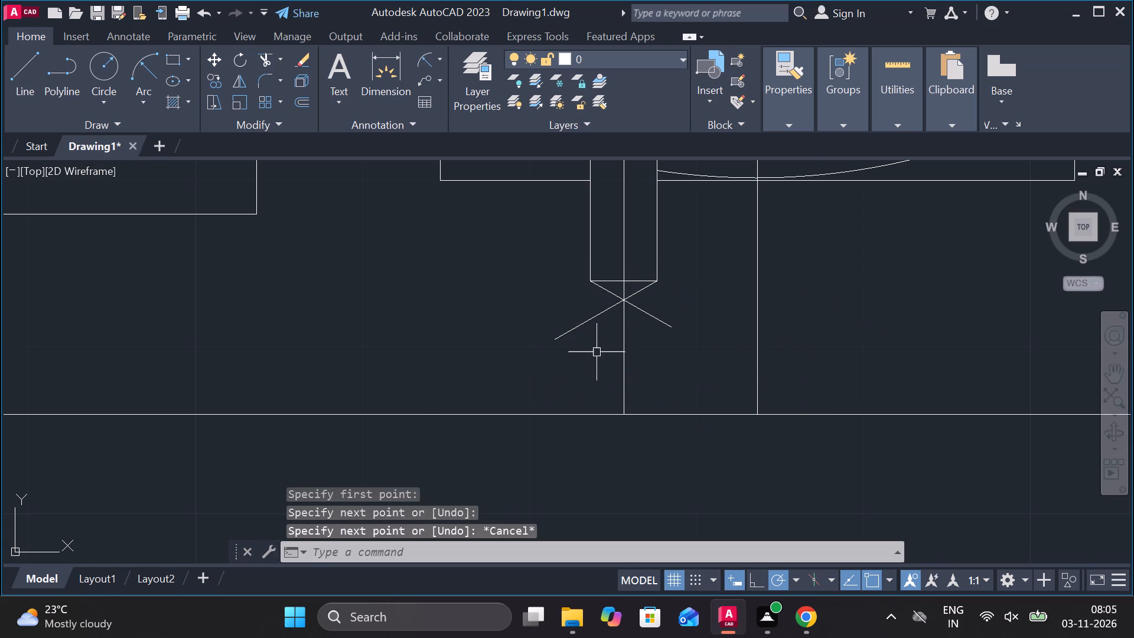
Trim the ends of the two sloping lines beyond their crossing to leave a pointed tip below the rectangle.
type("tr")
key("space")
left_click(594, 321)
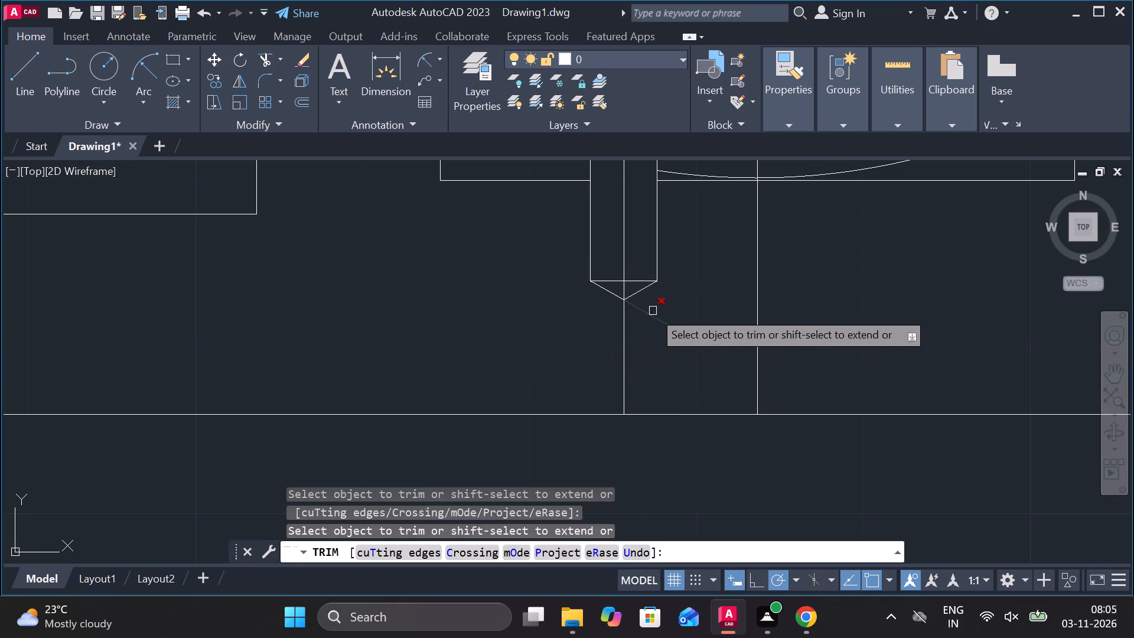
left_click(653, 311)
key("Escape")
Lengthen the vertical line through the narrow rectangle upward by about 2.5, past the upper pointed tip.
scroll(661, 324, "down", 1)
middle_click_drag(661, 324, 661, 337)
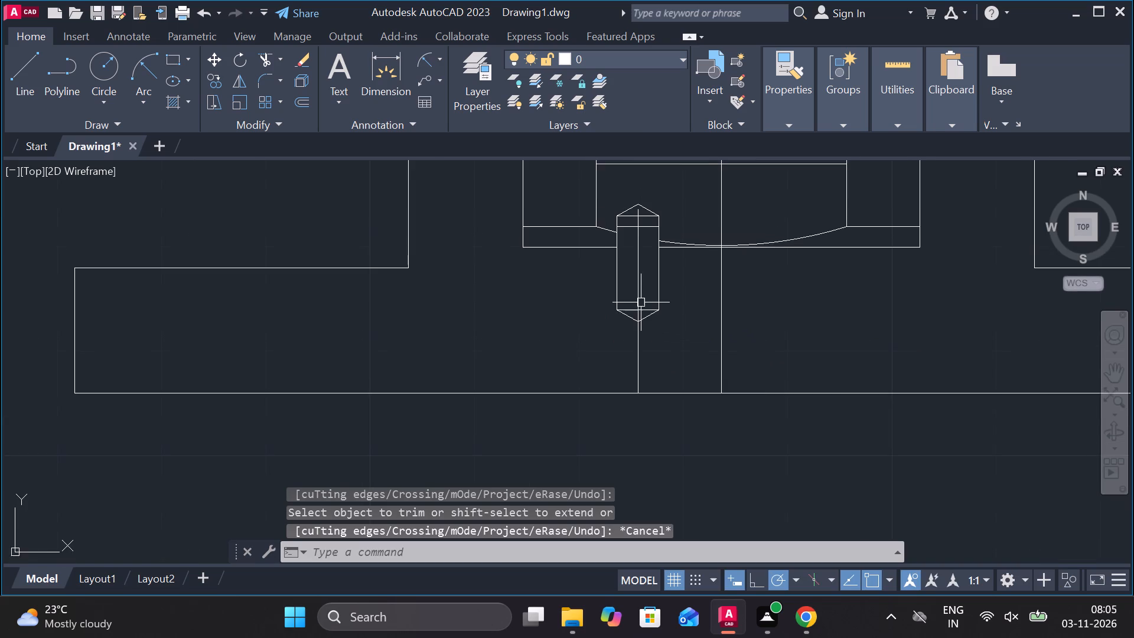
middle_click_drag(641, 301, 646, 323)
left_click(647, 268)
key("Escape")
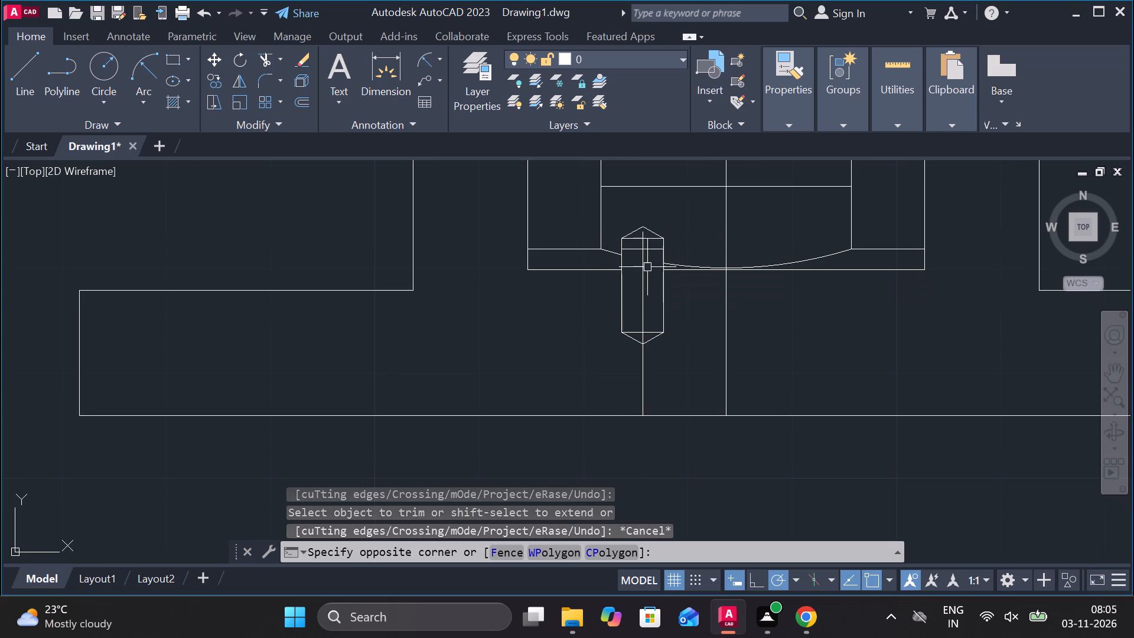
left_click(645, 262)
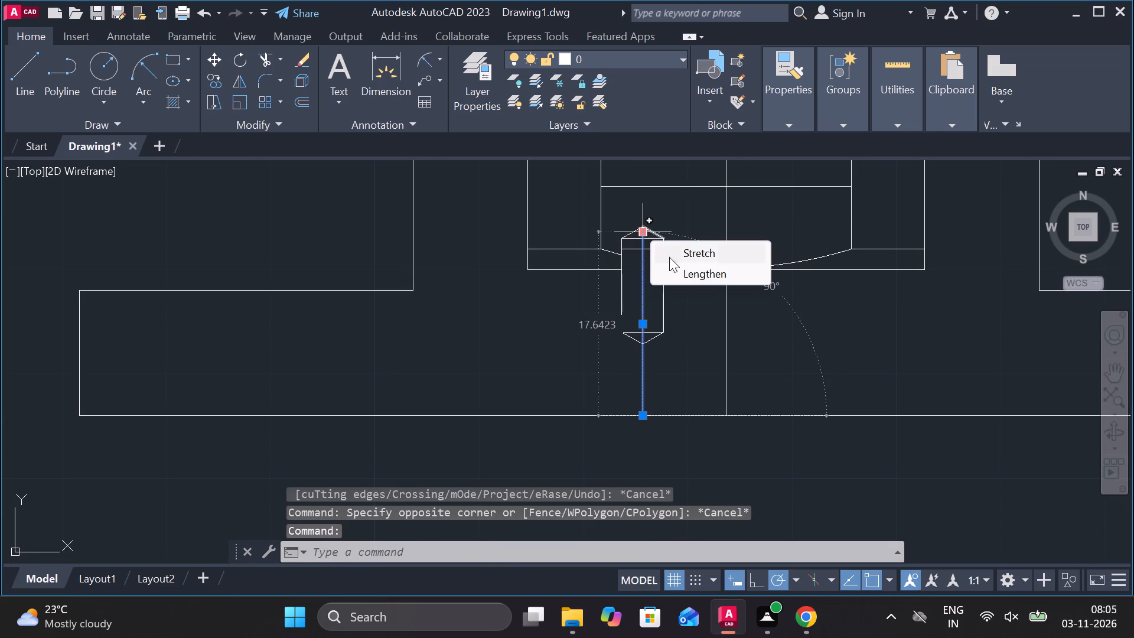
left_click(680, 264)
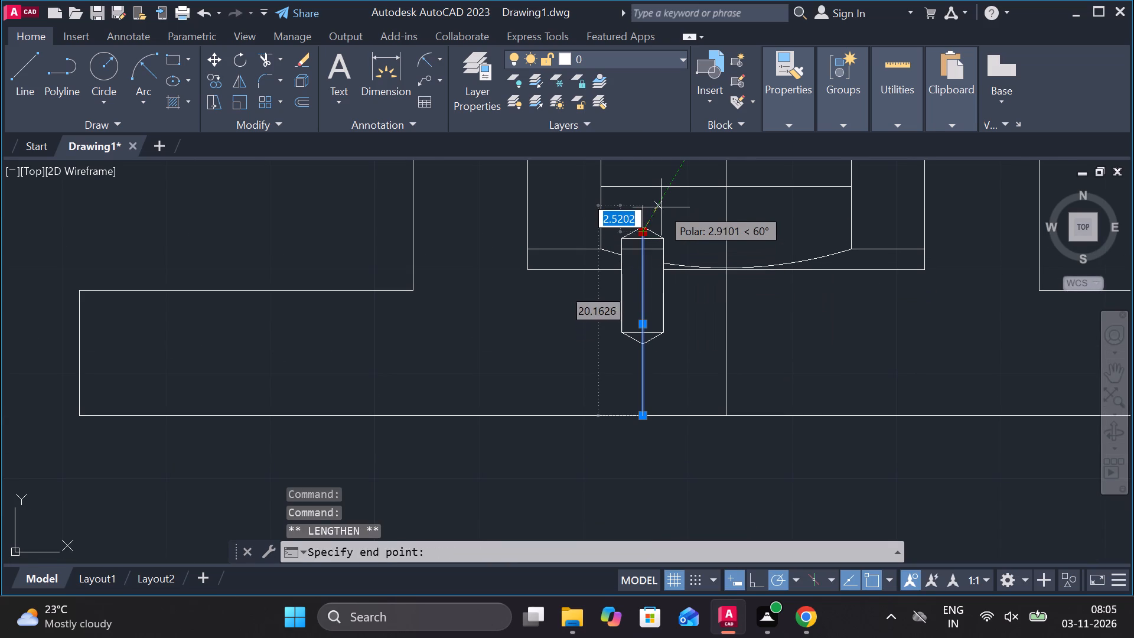
left_click(661, 207)
key("Escape")
Load the CENTER and DASHED linetypes into the drawing from acadiso.lin.
left_click(640, 279)
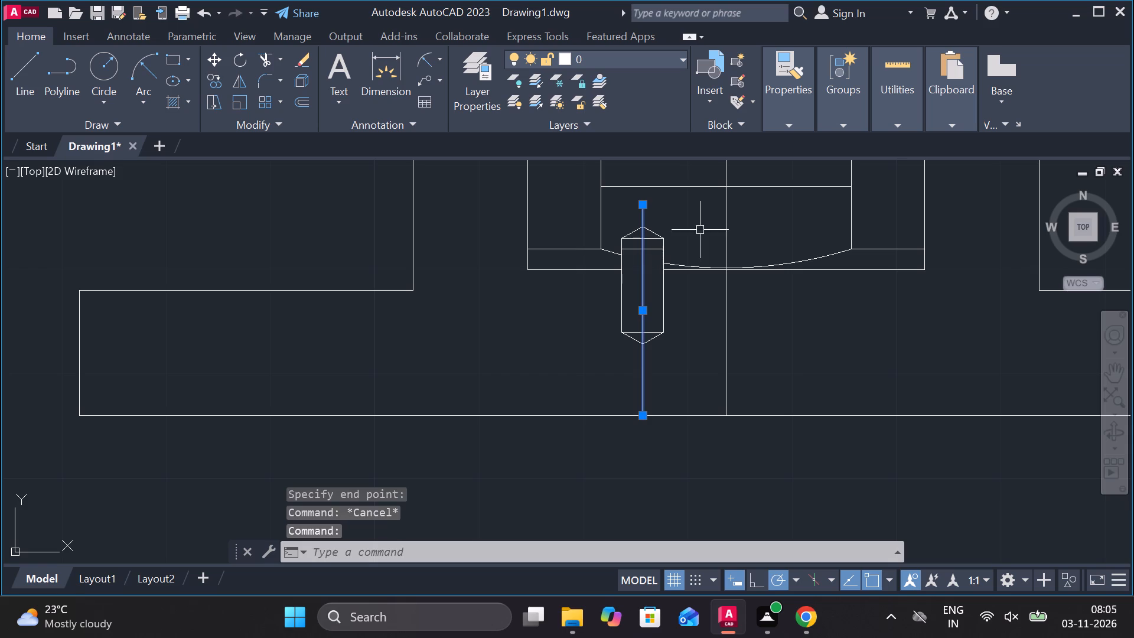
left_click(784, 119)
left_click(875, 181)
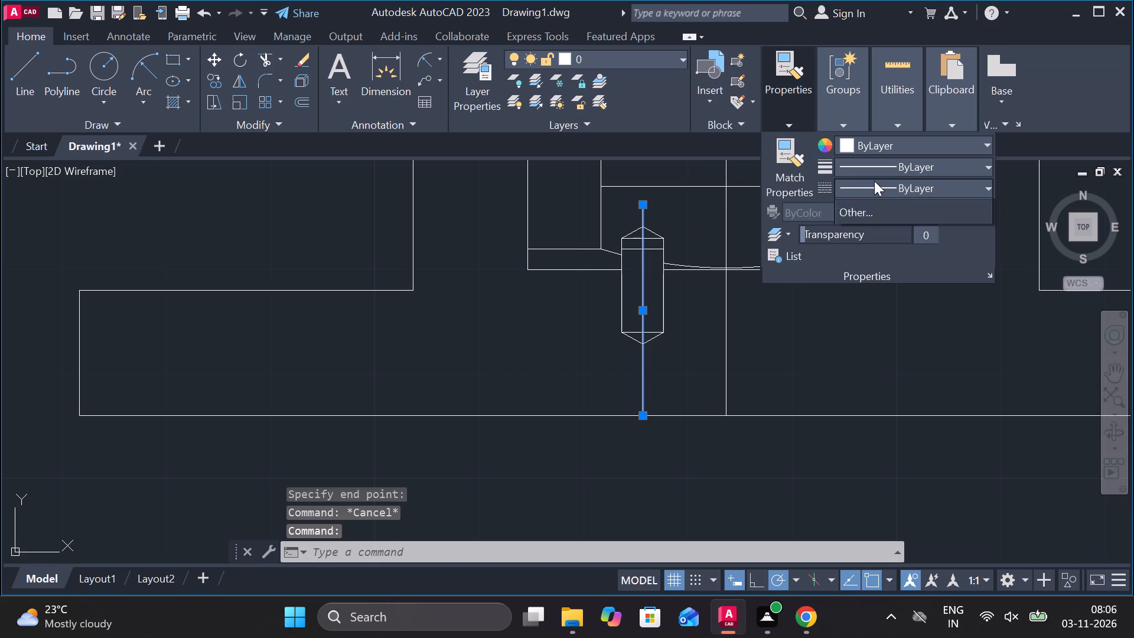
left_click(851, 269)
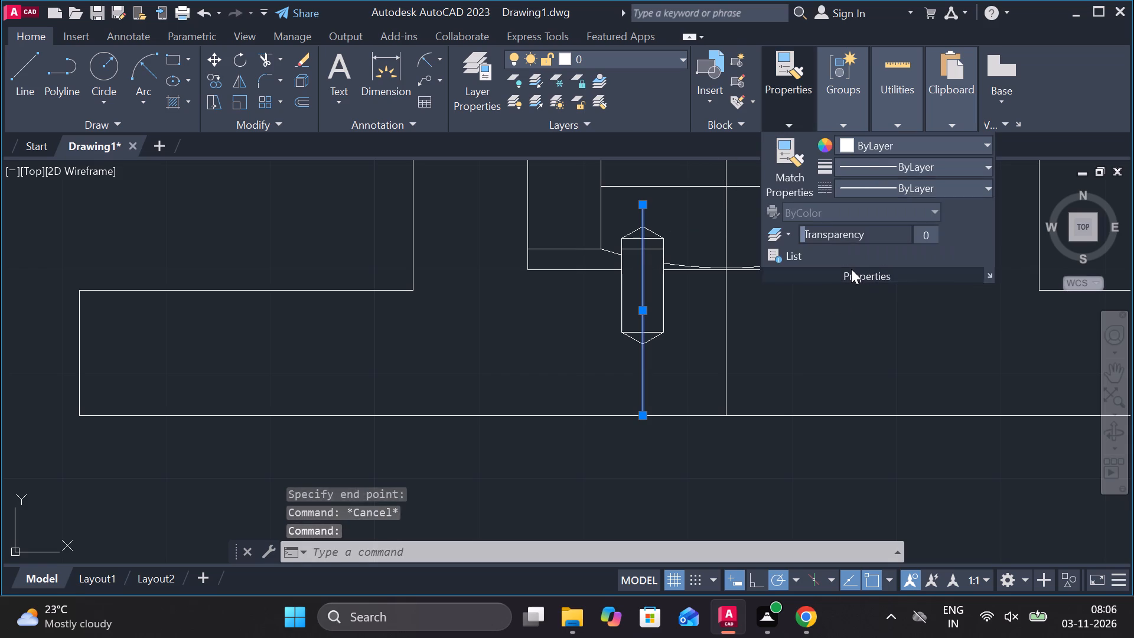
left_click(716, 148)
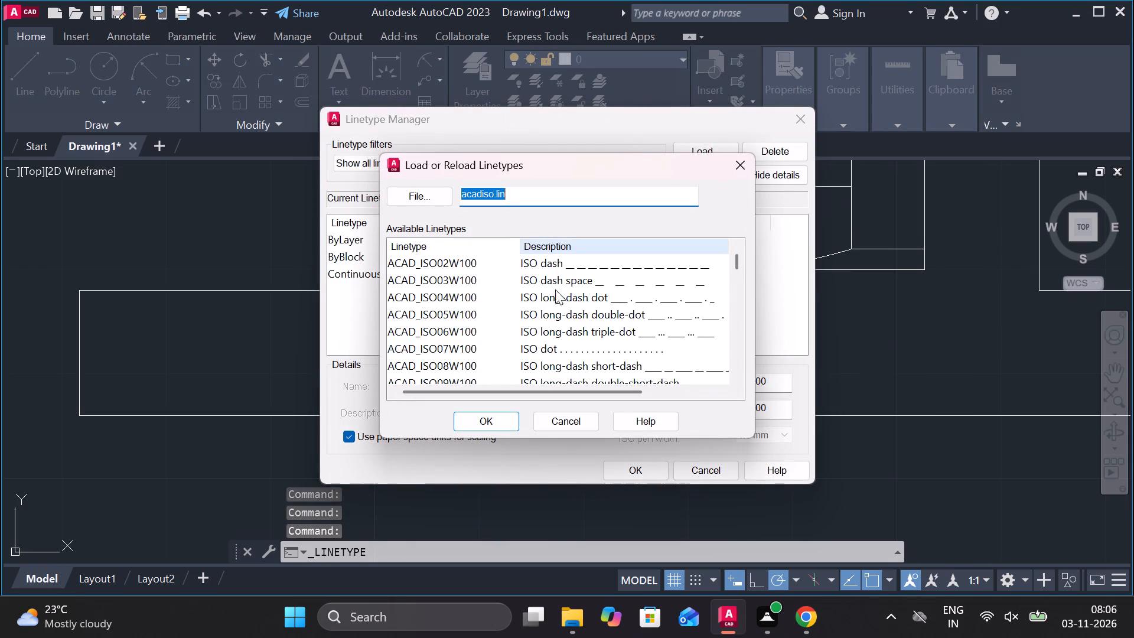
scroll(409, 336, "down", 5)
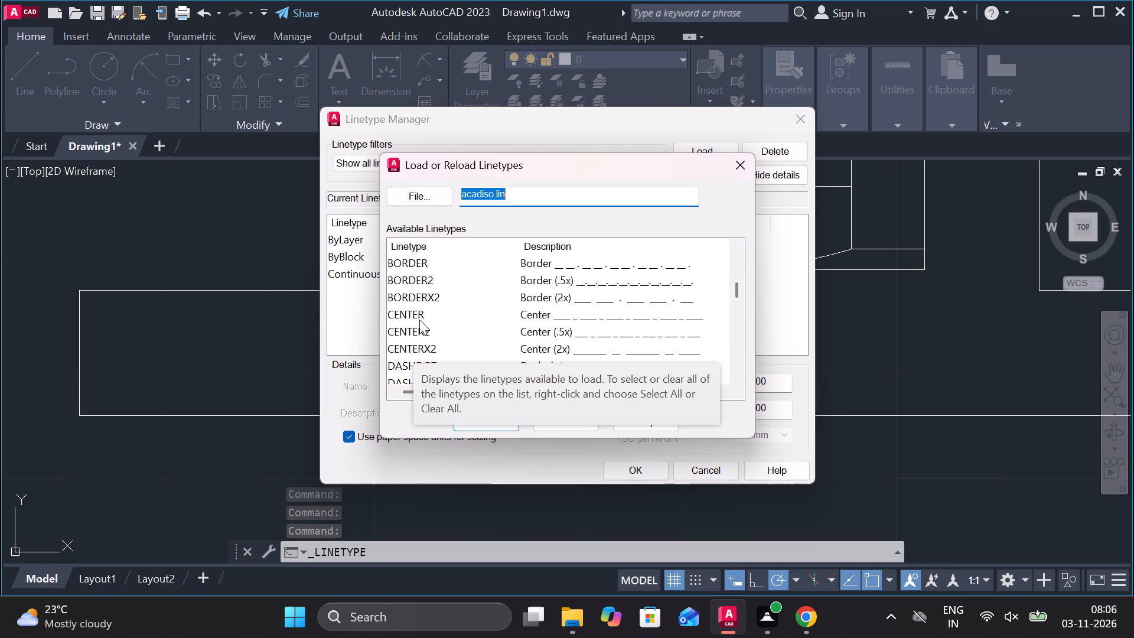
left_click(419, 320)
left_click(498, 428)
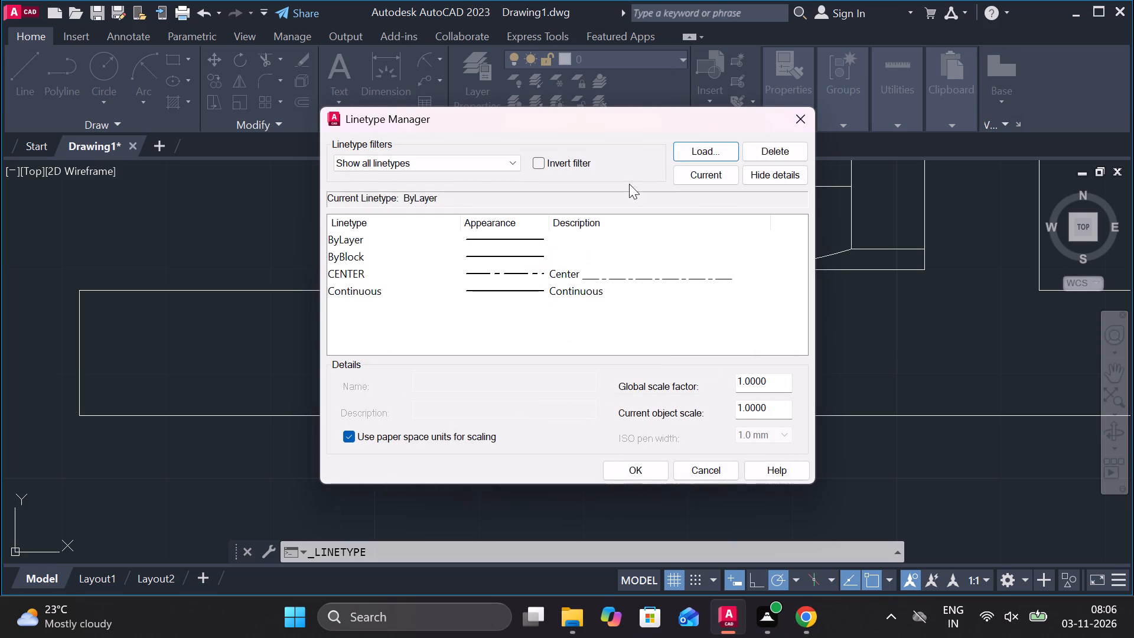
left_click(689, 147)
scroll(491, 303, "down", 5)
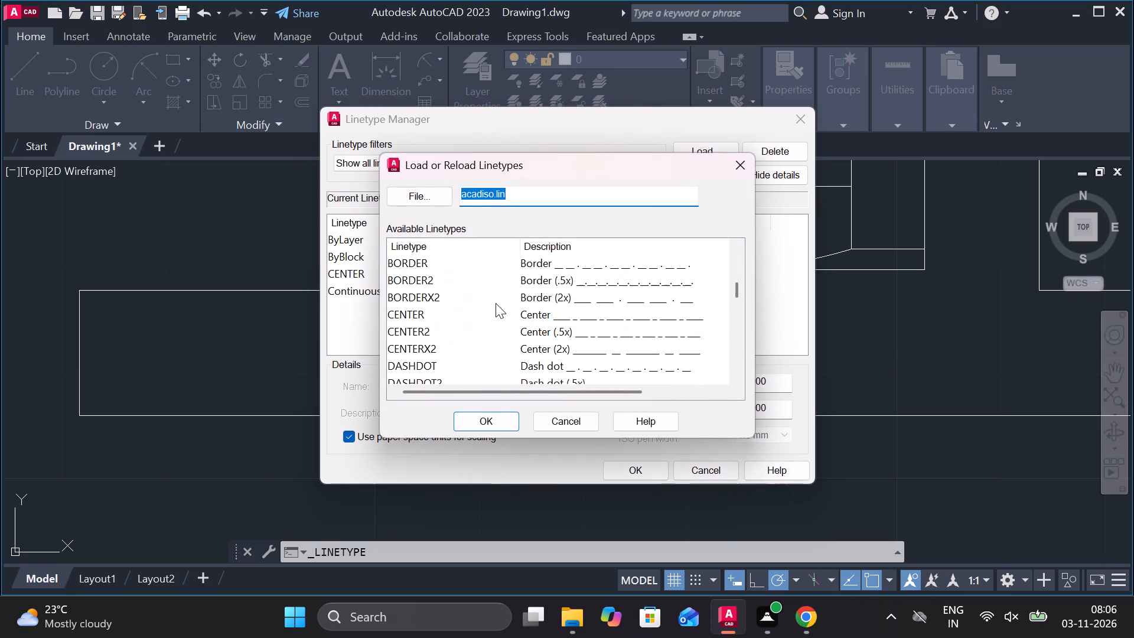
scroll(402, 362, "down", 1)
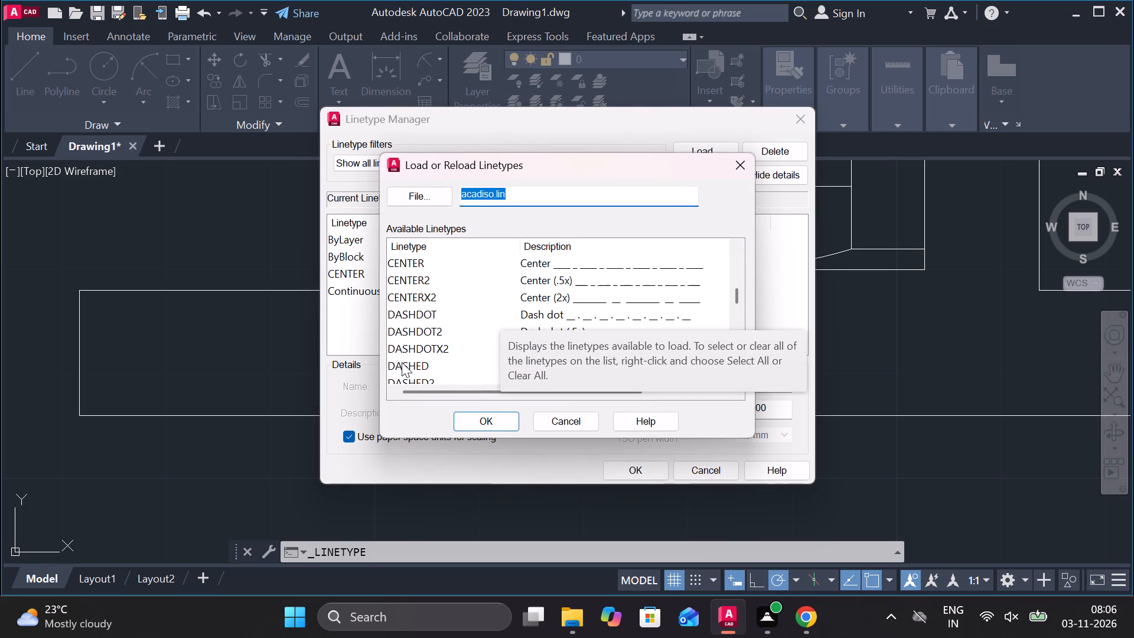
left_click(408, 369)
left_click(460, 417)
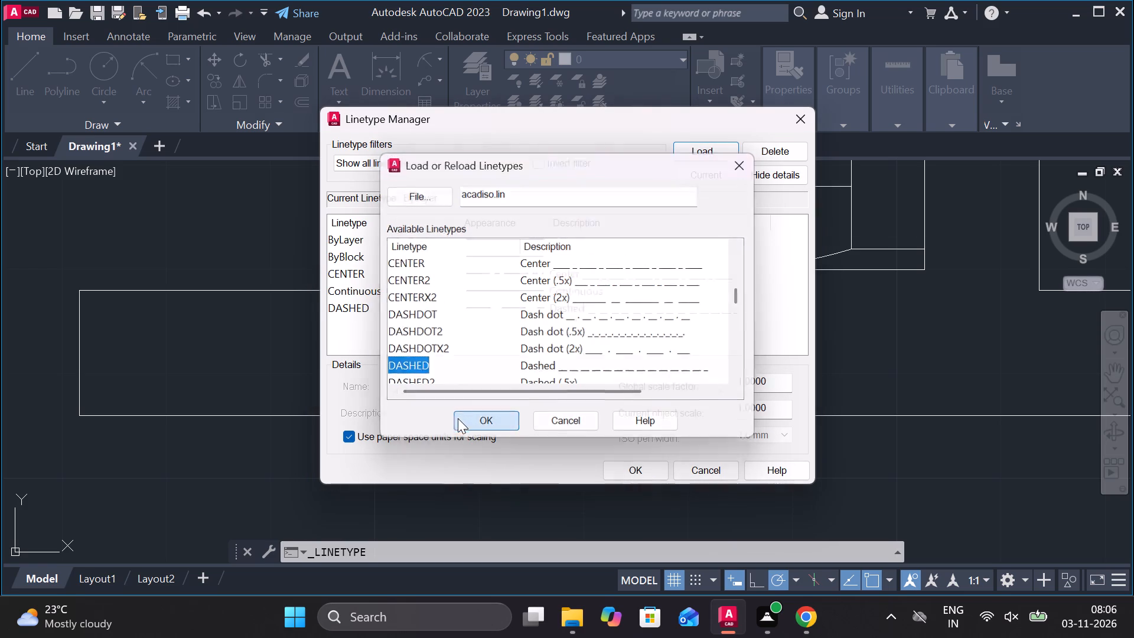
Set both the linetype global scale factor and the current object scale to 0.6.
left_click_drag(777, 388, 715, 388)
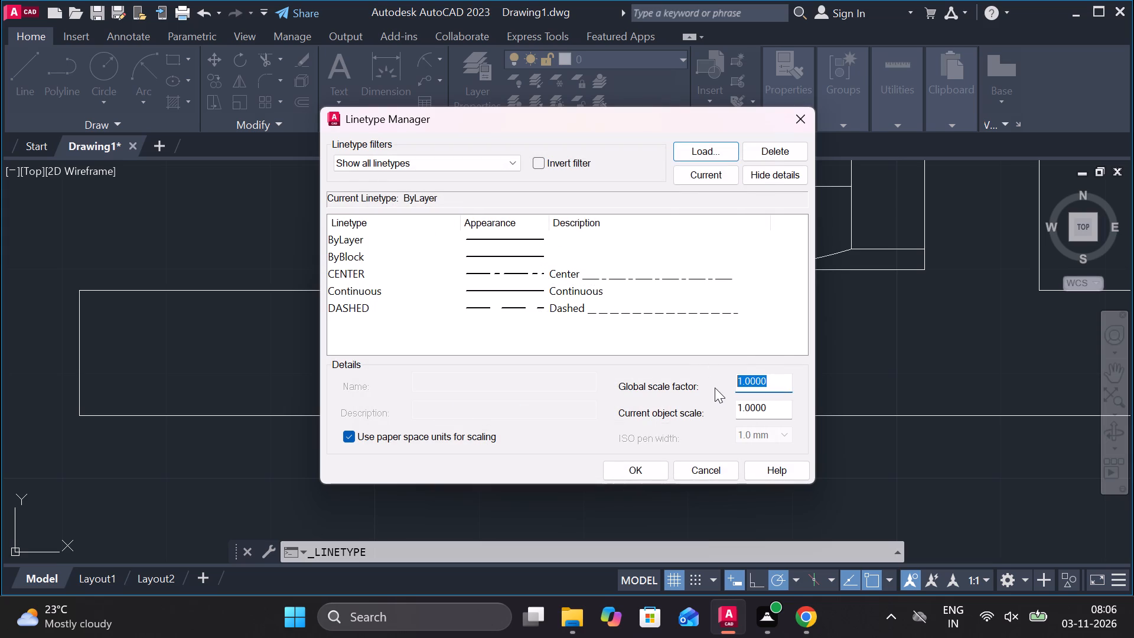
key("period")
key("6")
left_click_drag(778, 405, 693, 405)
key("period")
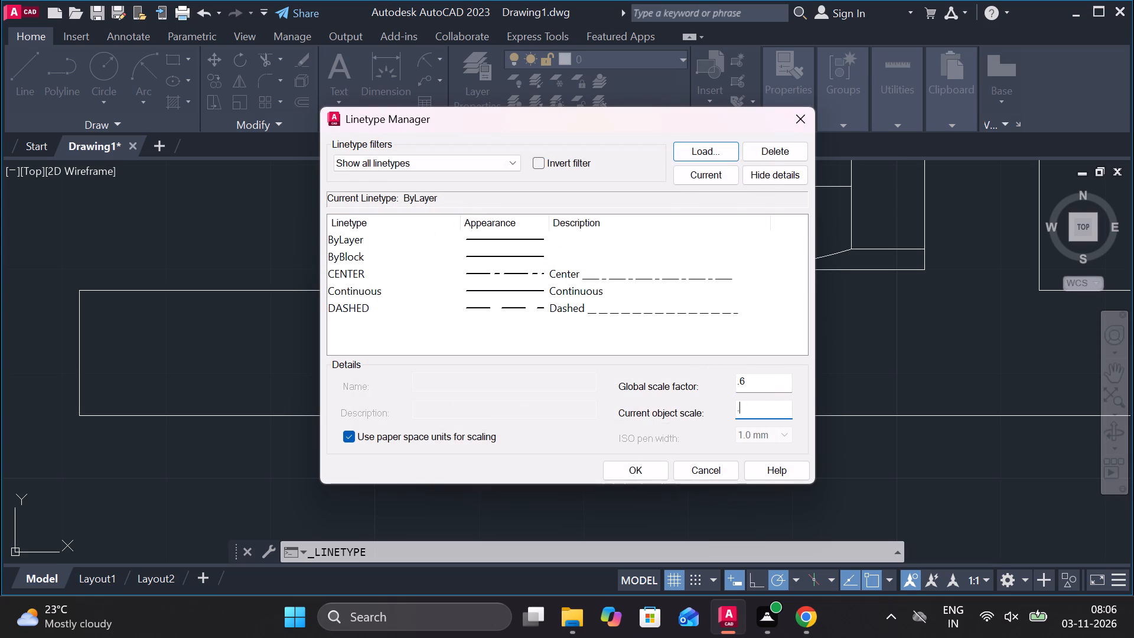
key("6")
left_click(641, 483)
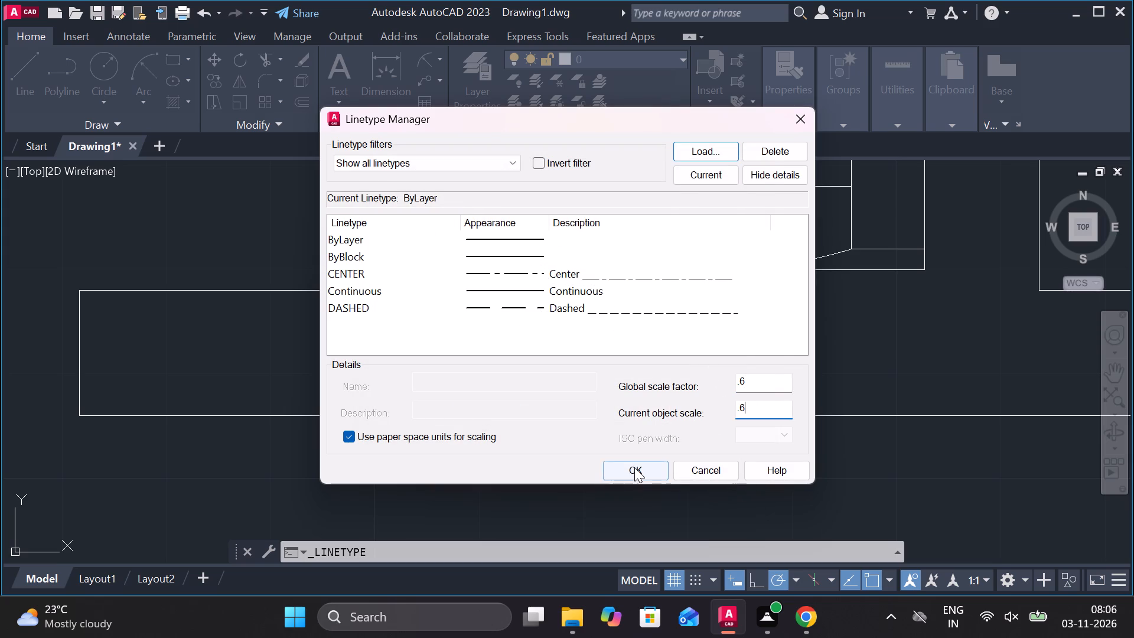
left_click(634, 467)
Assign the DASHED linetype to the vertical line through the narrow pointed rectangle.
left_click(638, 397)
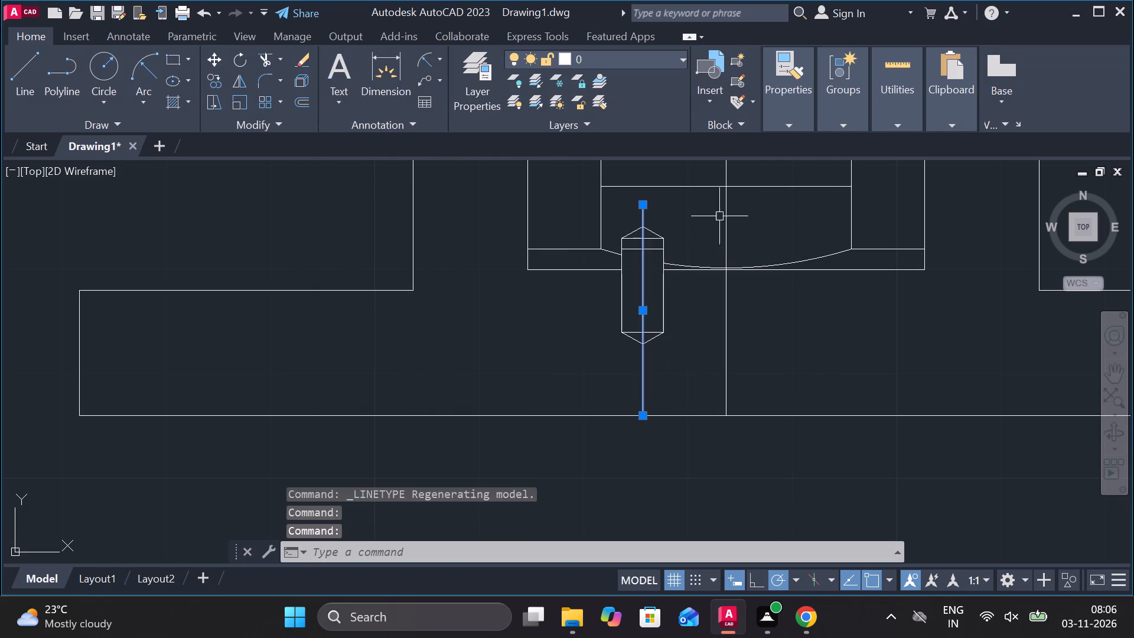
left_click(794, 119)
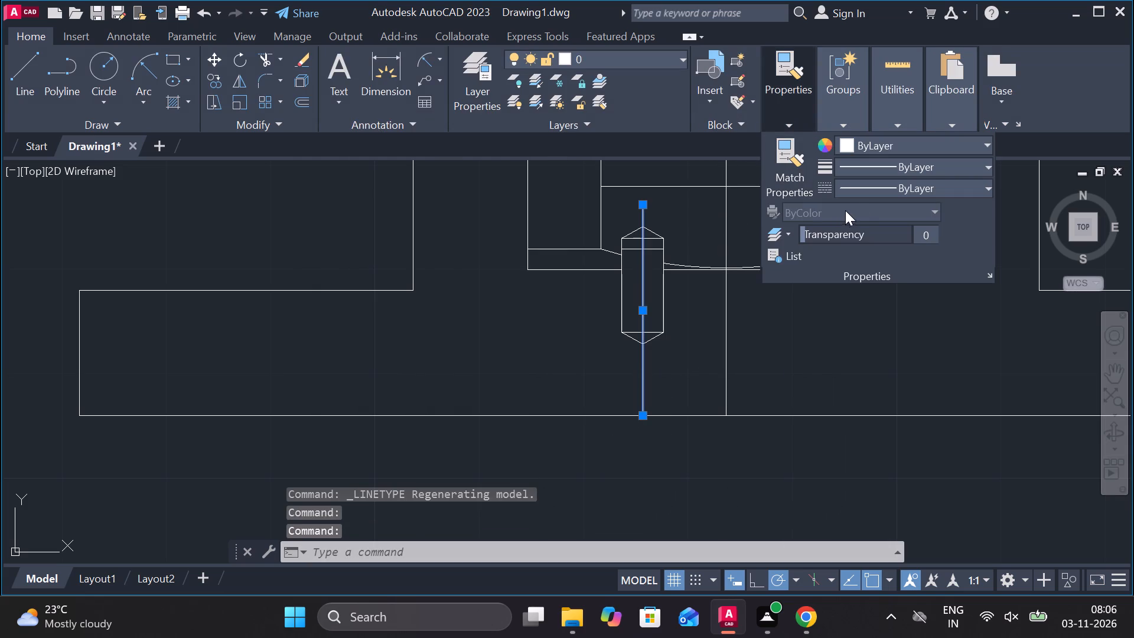
left_click(862, 195)
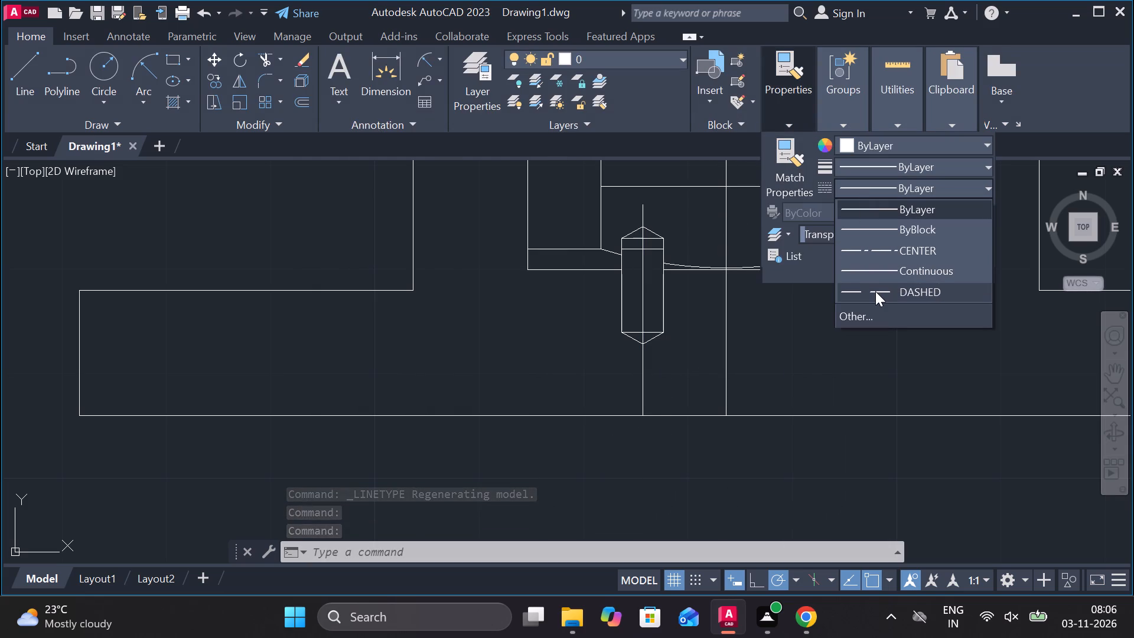
left_click(875, 291)
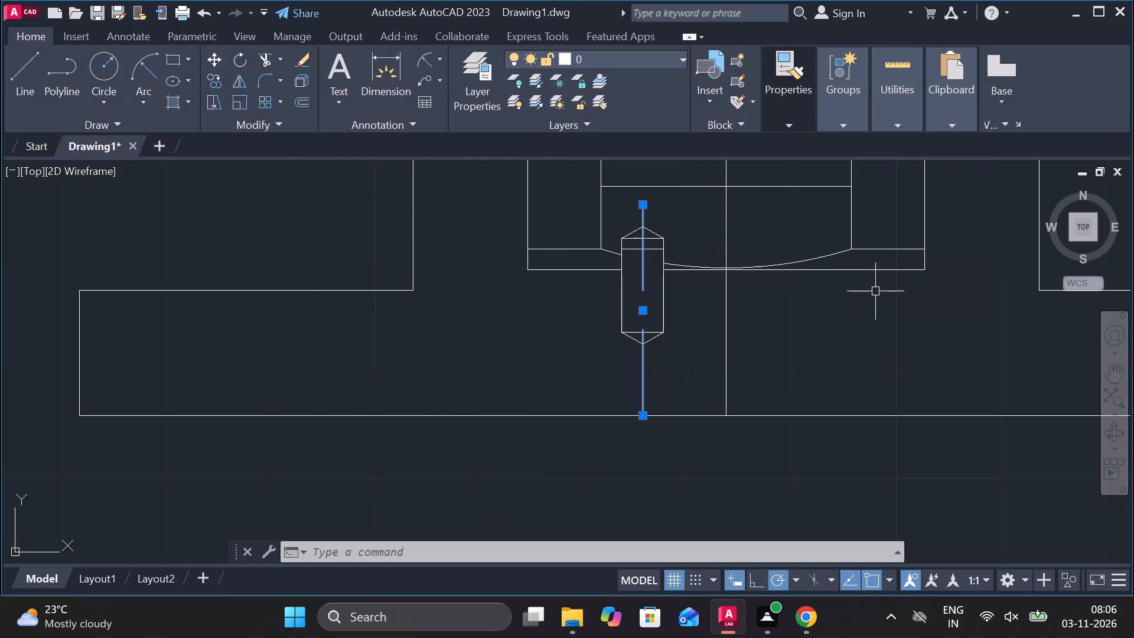
scroll(858, 316, "down", 3)
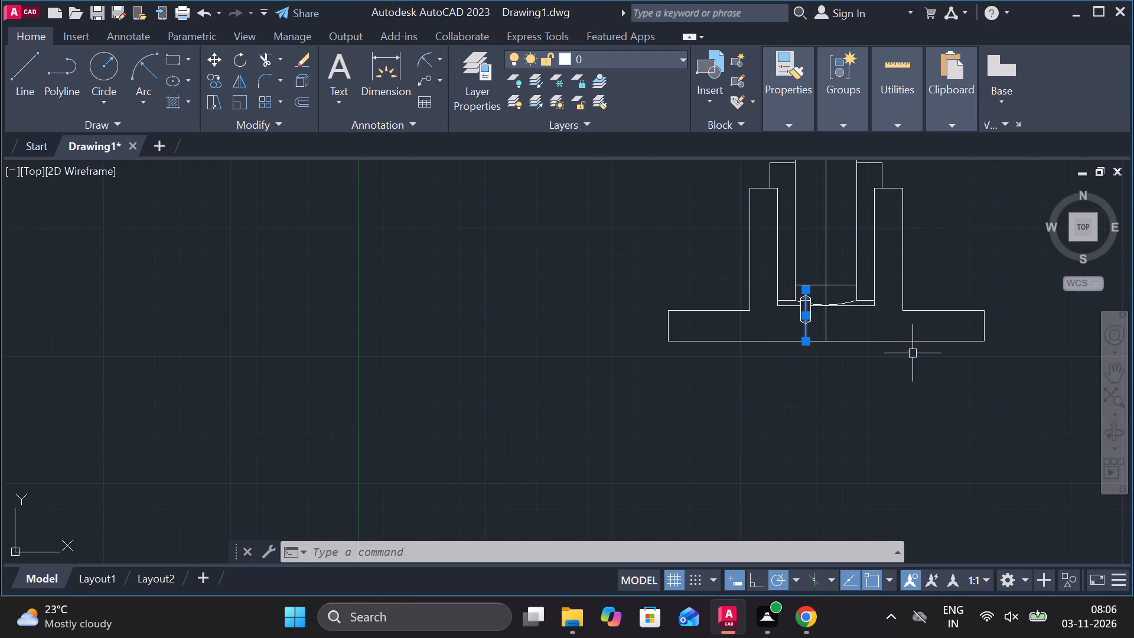
key("Escape")
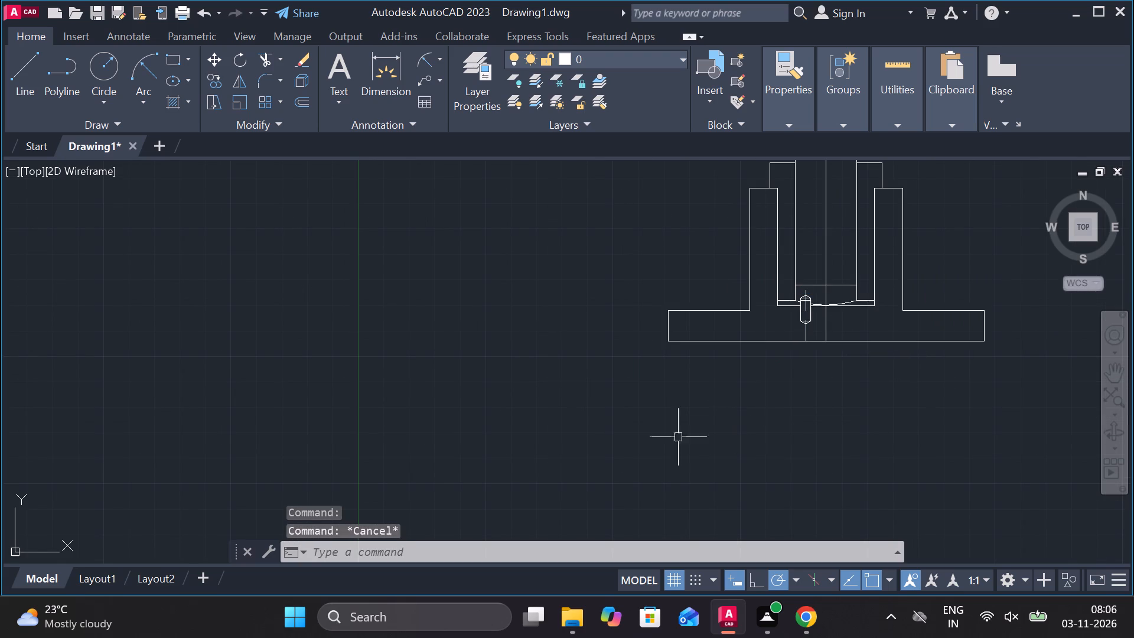
middle_click_drag(787, 356, 713, 410)
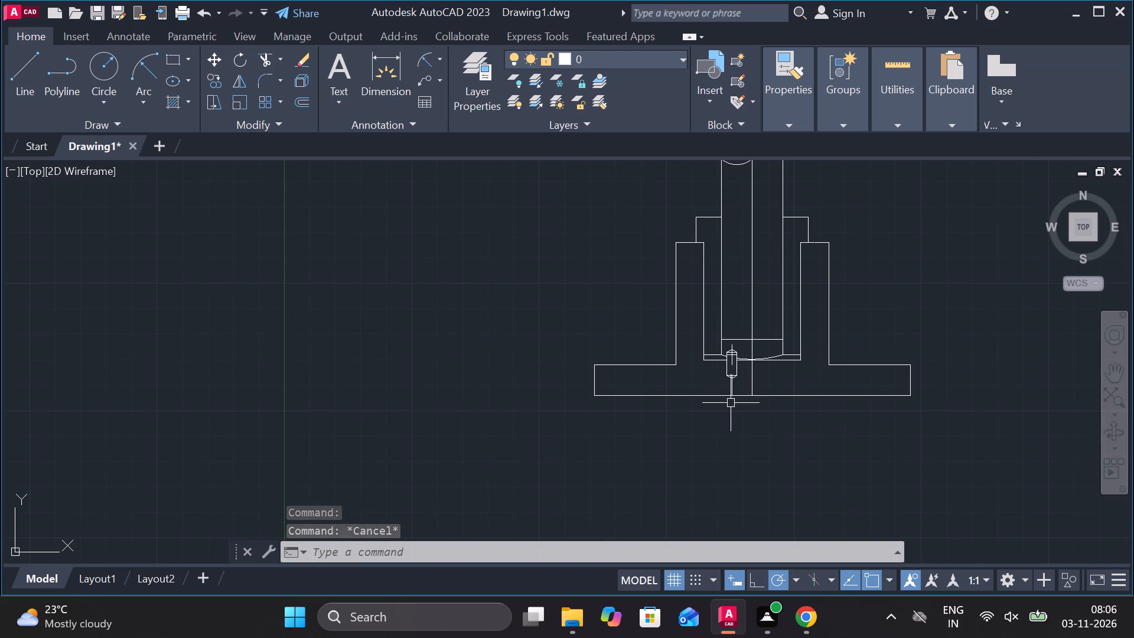
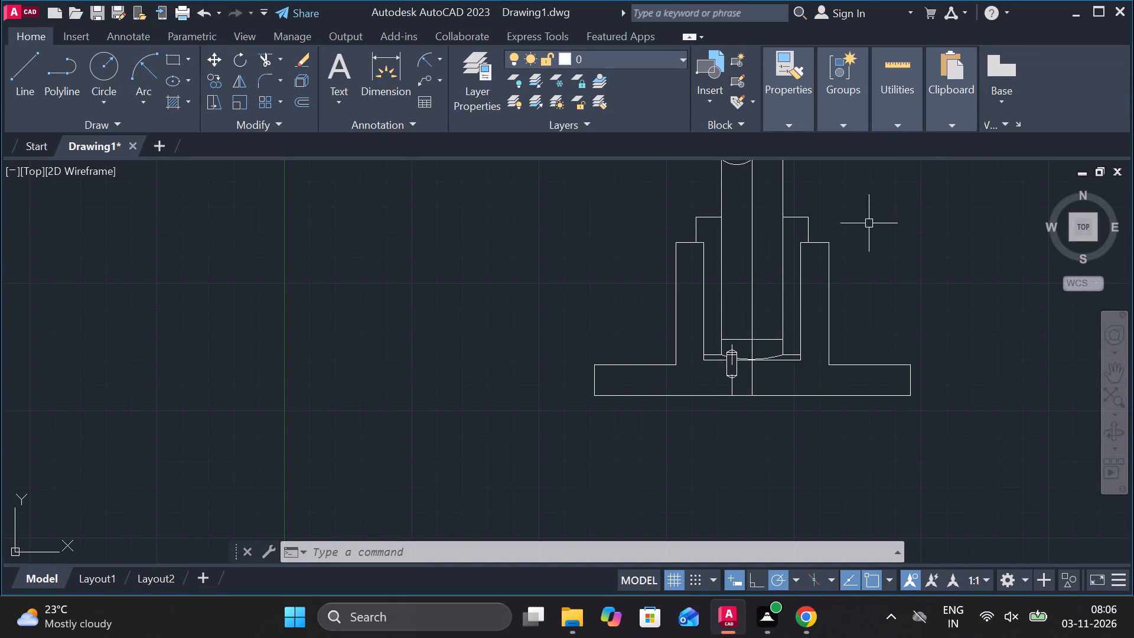
Extend the two inner recess wall lines up to the top edges of the narrower collar beside the shaft.
middle_click_drag(731, 292, 725, 318)
scroll(702, 274, "up", 2)
middle_click_drag(709, 275, 706, 381)
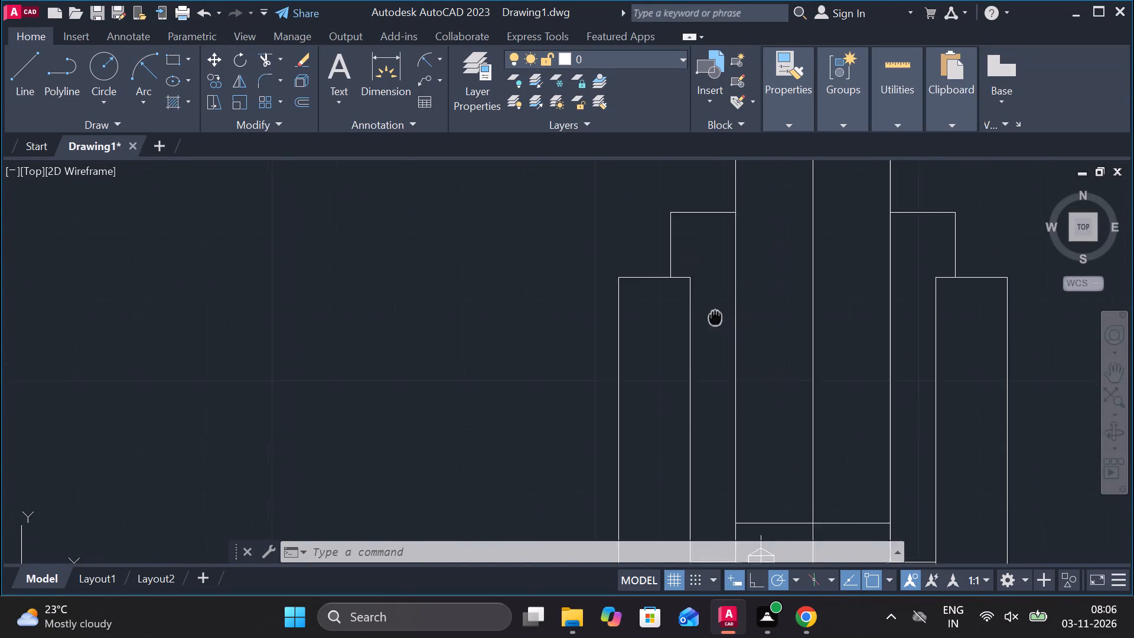
middle_click_drag(706, 381, 695, 411)
type("ex")
key("space")
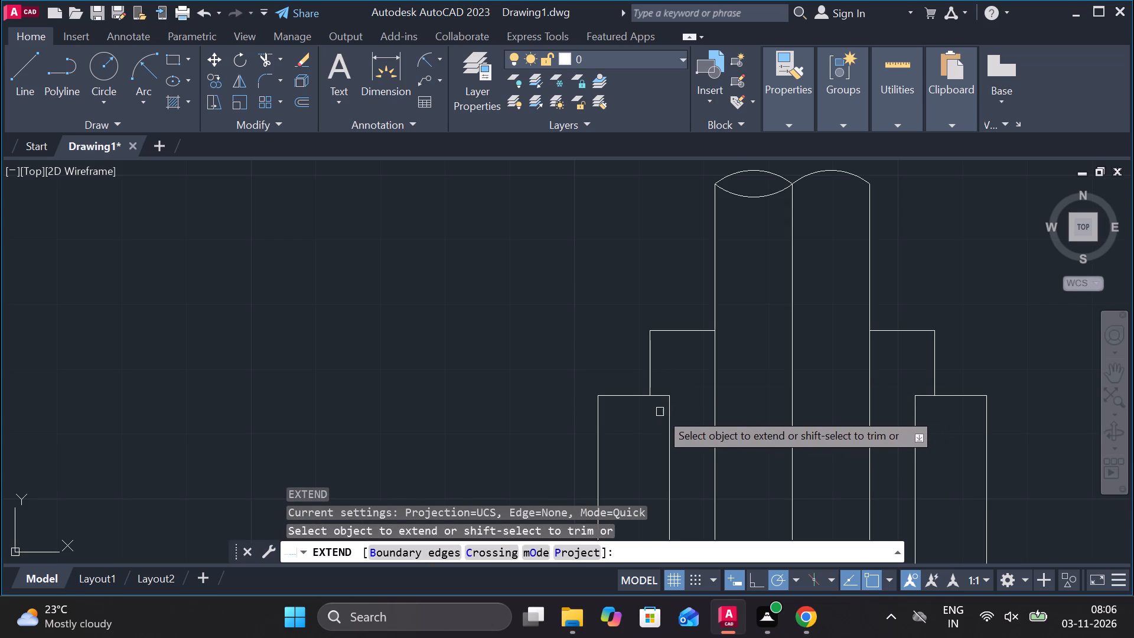
left_click(671, 406)
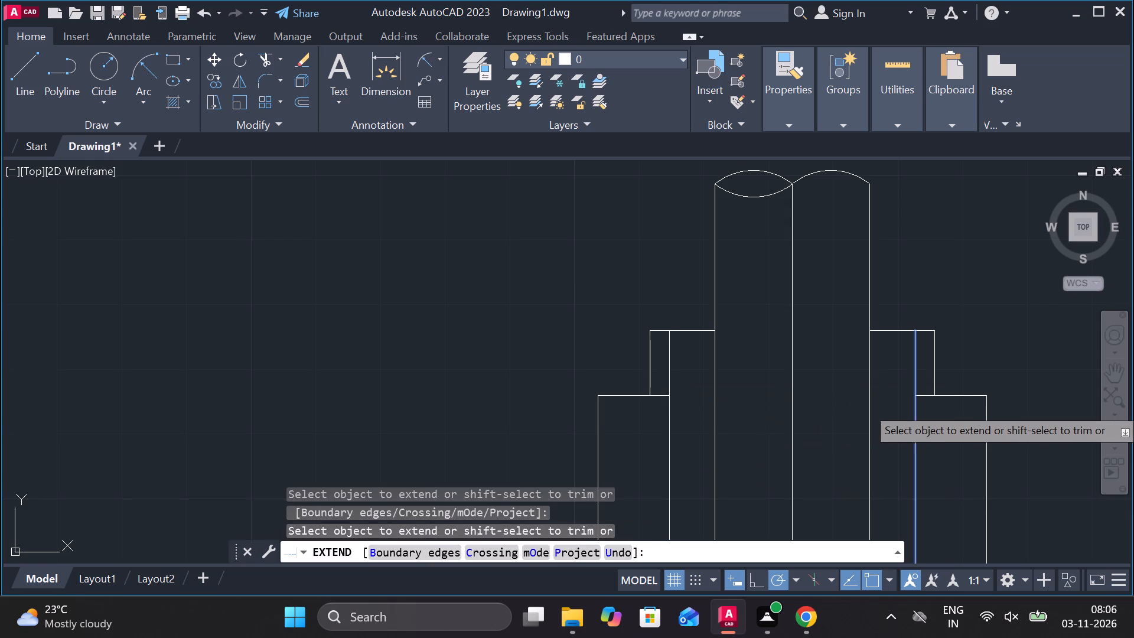
left_click(911, 406)
middle_click_drag(819, 351, 636, 310)
key("Escape")
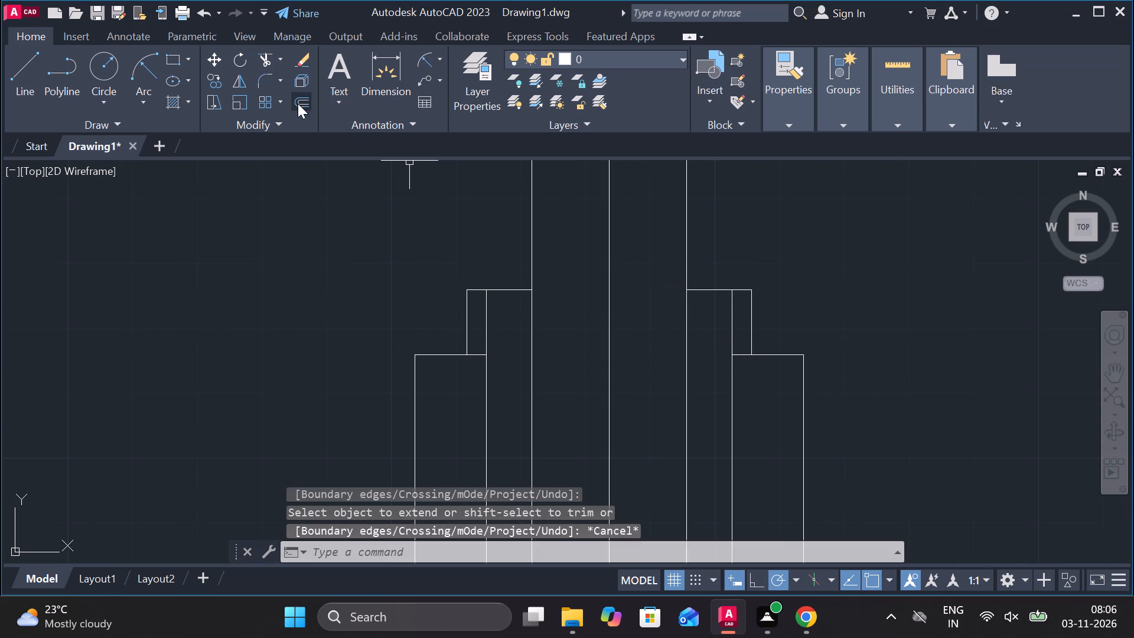
Draw a downward-bulging start-end-radius arc of about 32.56 radius between the tops of the two extended wall lines.
left_click(145, 70)
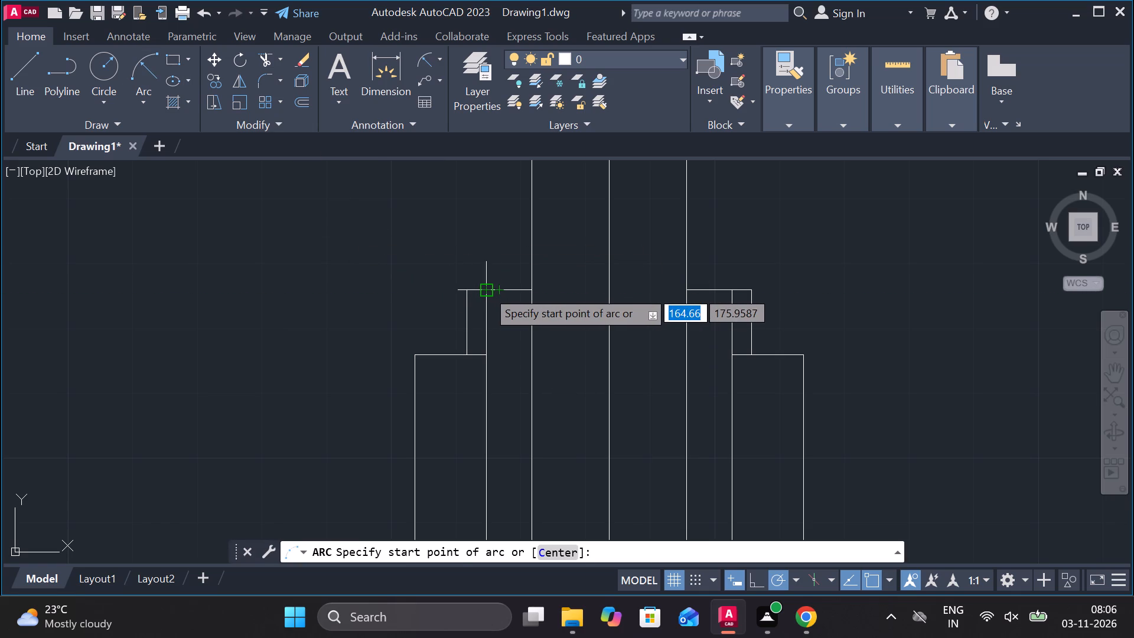
left_click(486, 289)
left_click(736, 292)
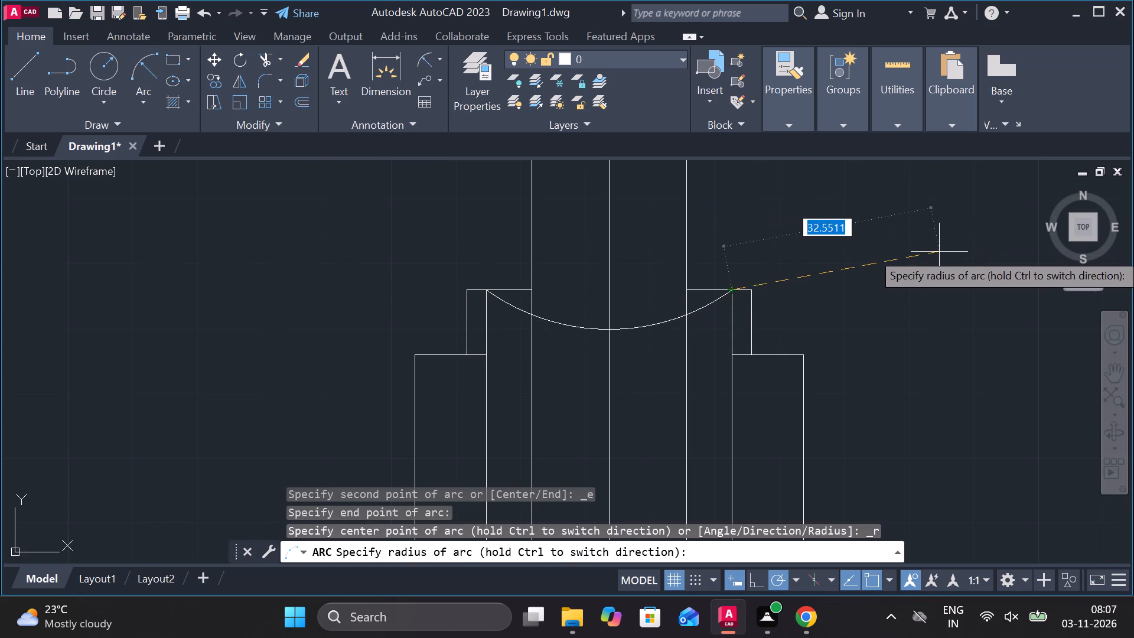
middle_click_drag(911, 252, 897, 253)
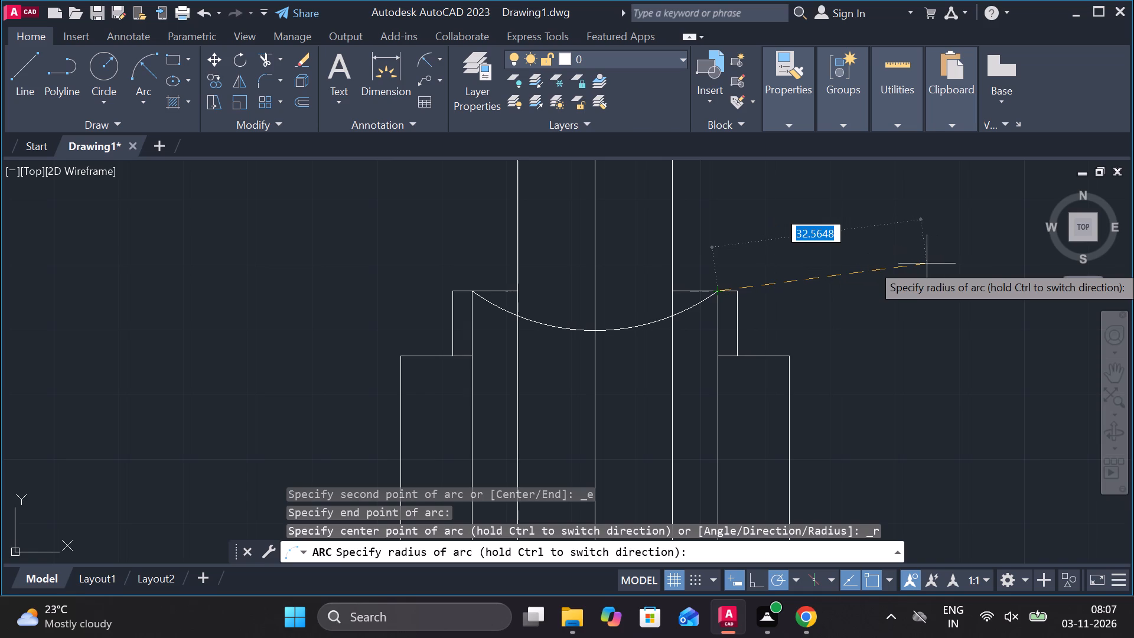
left_click(927, 263)
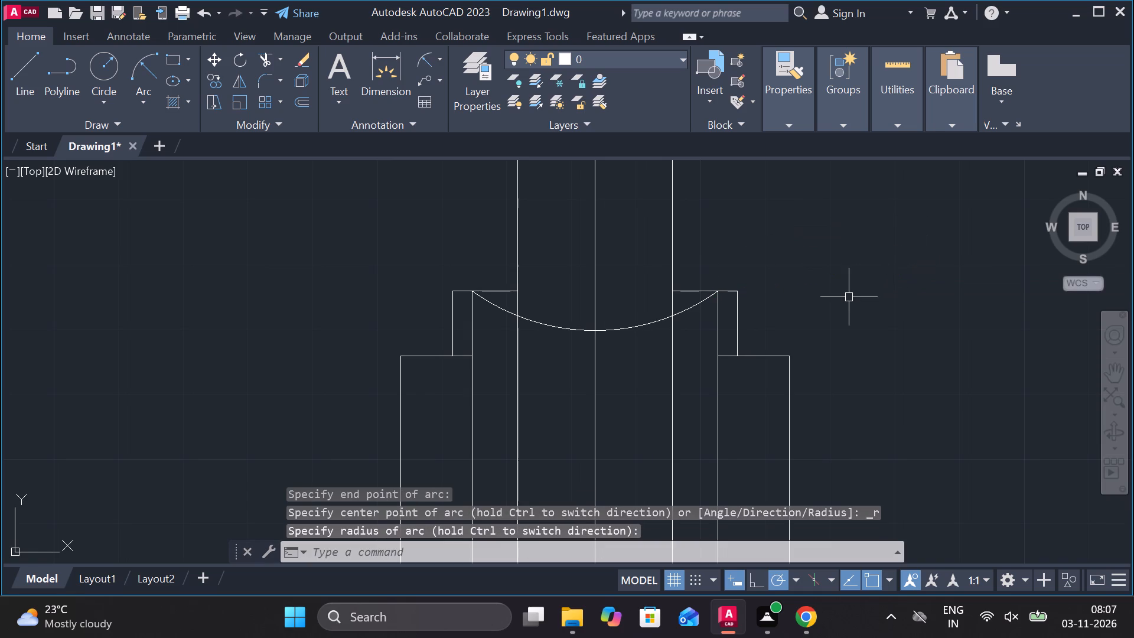
Trim away the extended wall segments inside the collar and the two arc portions crossing the shaft.
type("tr")
key("space")
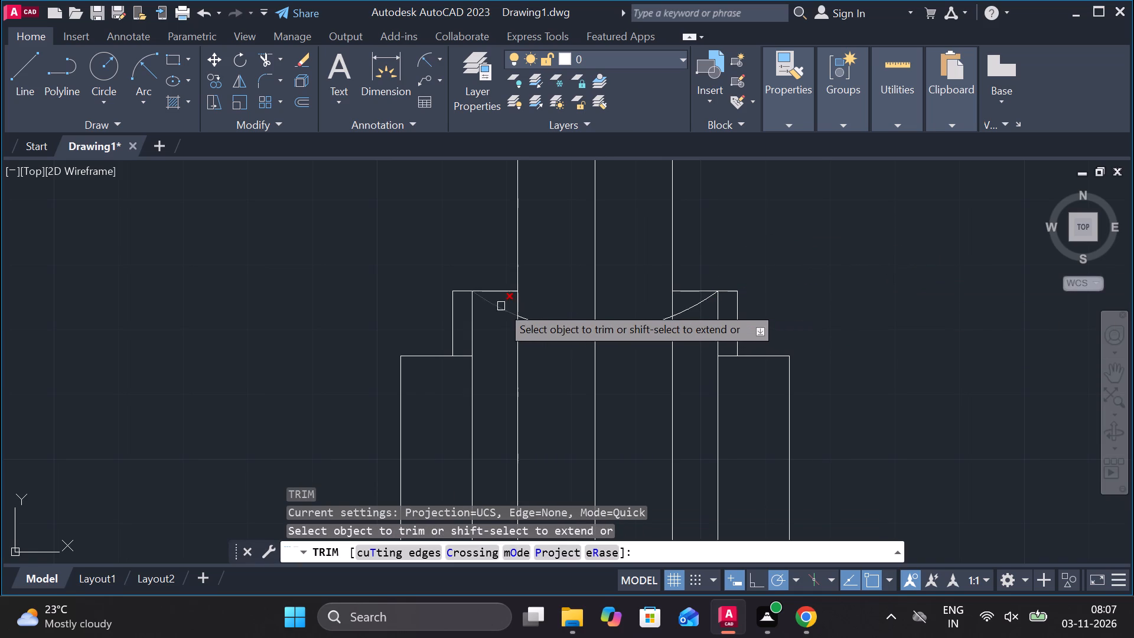
left_click(472, 317)
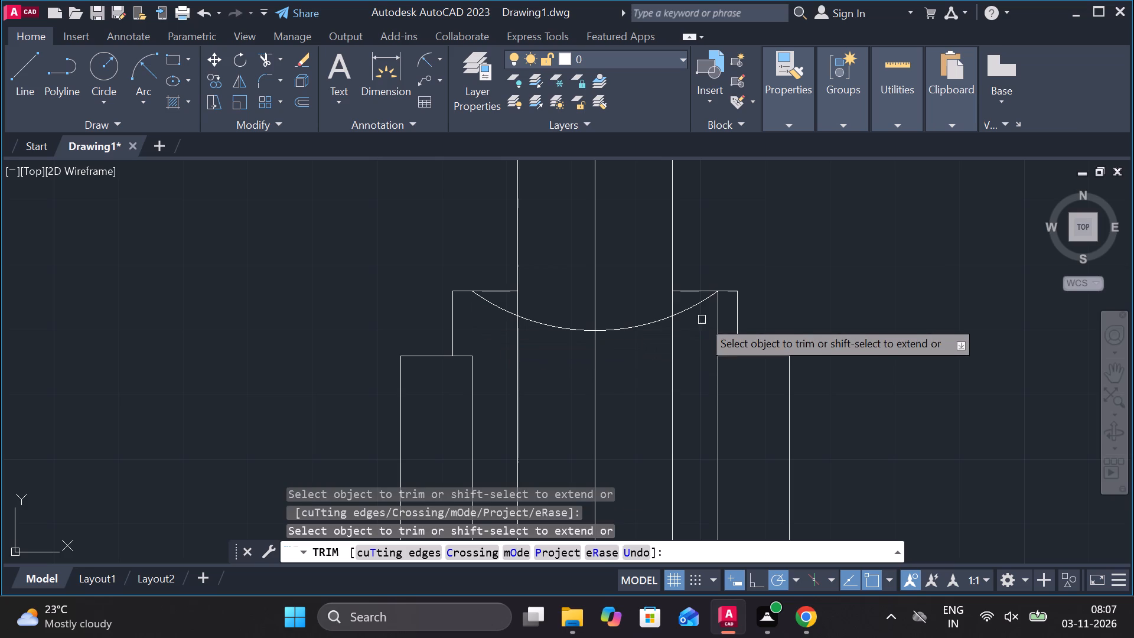
left_click(718, 319)
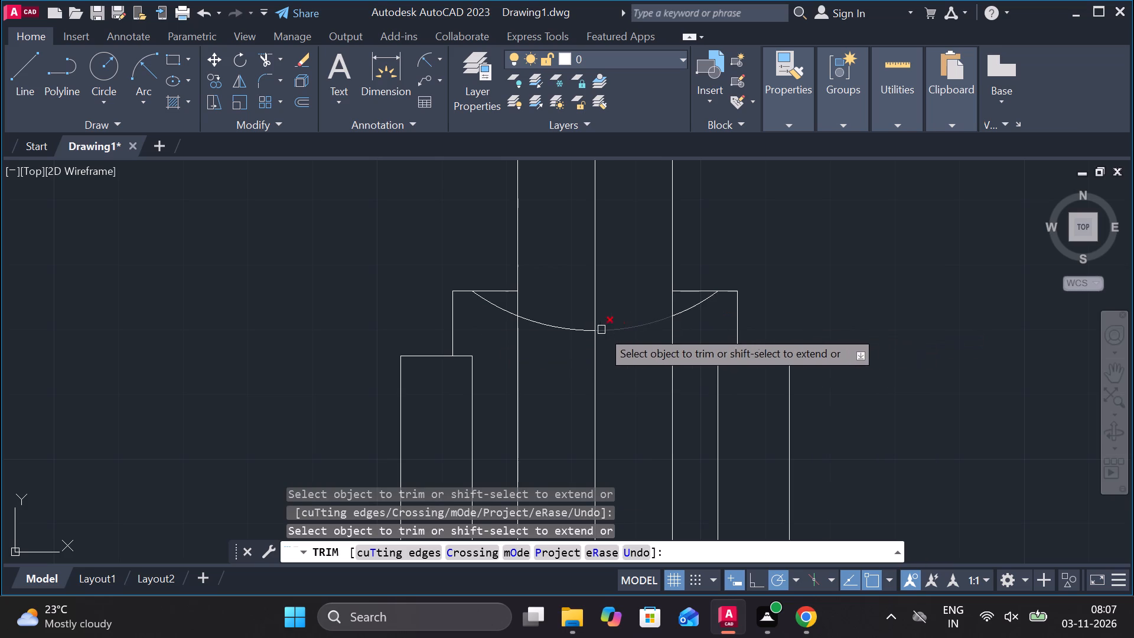
left_click(571, 332)
left_click(615, 331)
scroll(615, 331, "down", 1)
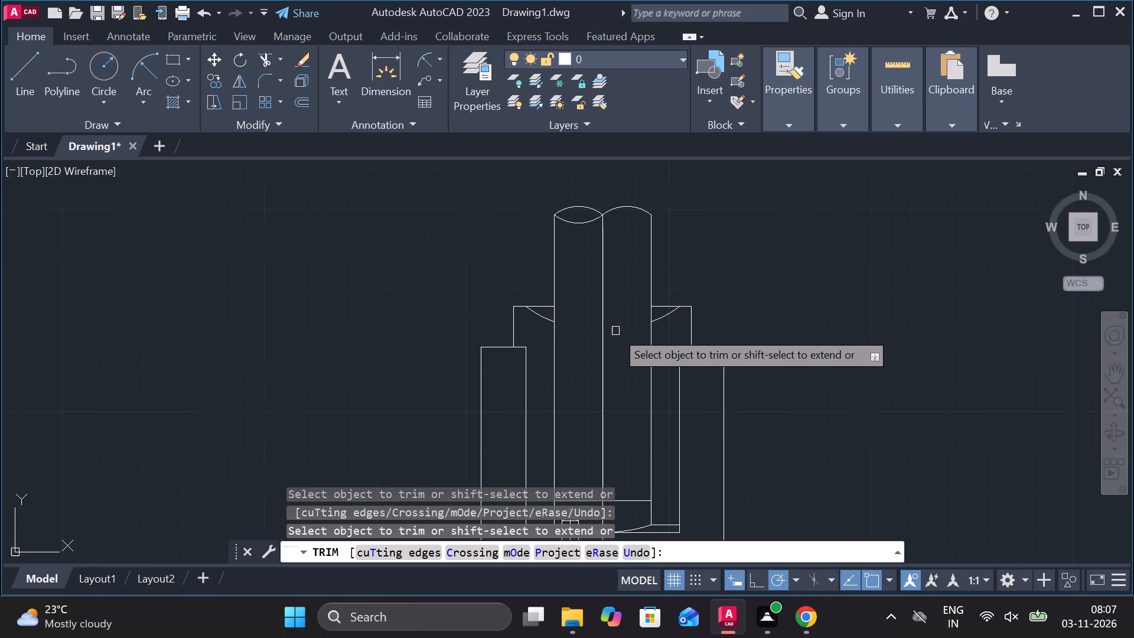
key("Escape")
Lengthen the shaft's vertical centre line upward past the break curves at the shaft's top.
left_click(598, 295)
key("Escape")
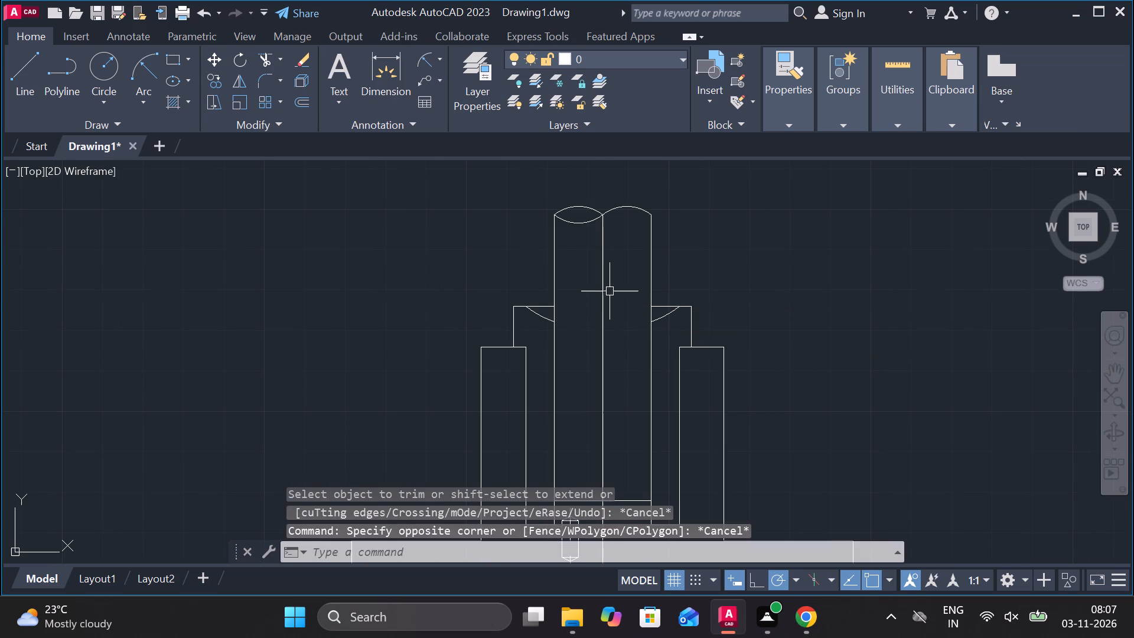
left_click(607, 288)
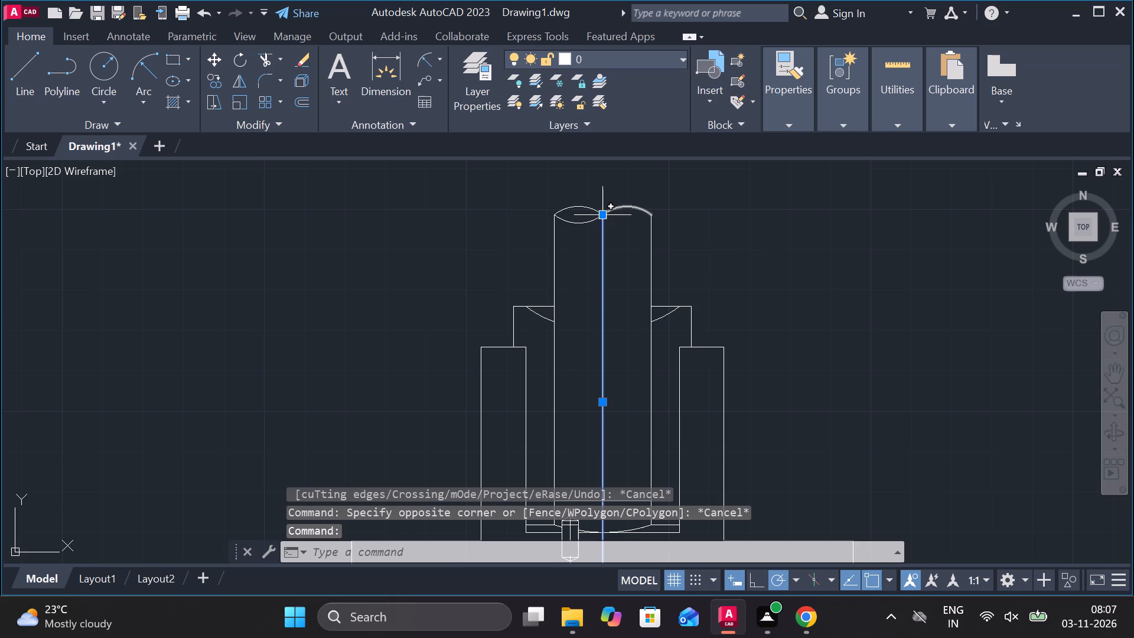
left_click(664, 259)
middle_click_drag(651, 205, 651, 217)
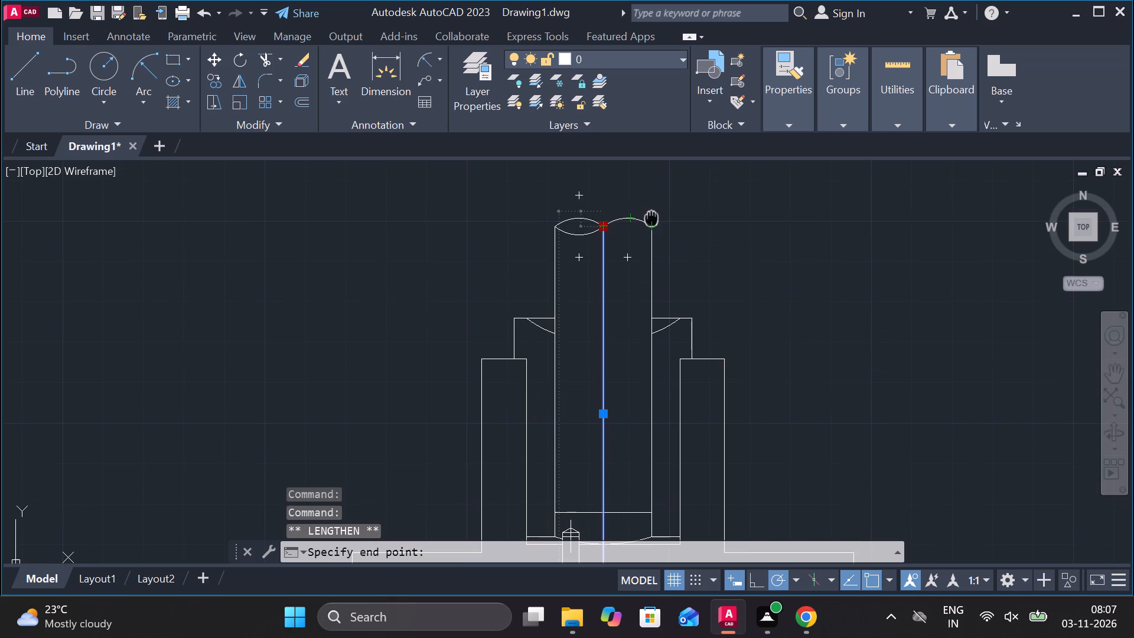
middle_click_drag(651, 217, 651, 217)
left_click(628, 186)
key("Escape")
Assign the CENTER linetype to the shaft's vertical centre line.
left_click(598, 311)
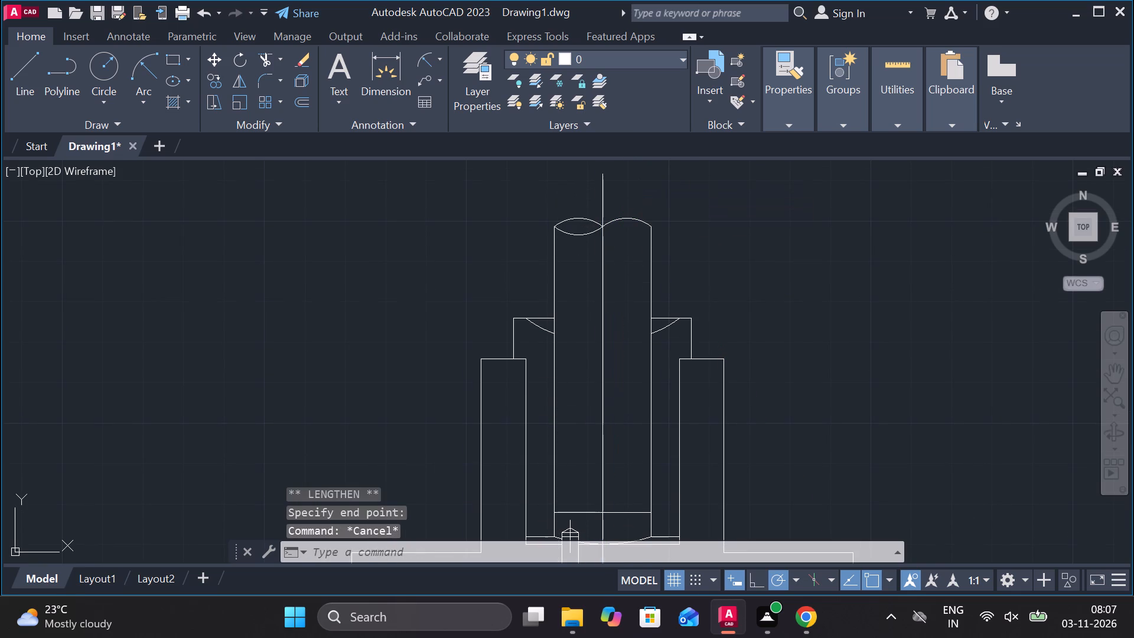
key("Escape")
left_click(602, 315)
left_click(780, 125)
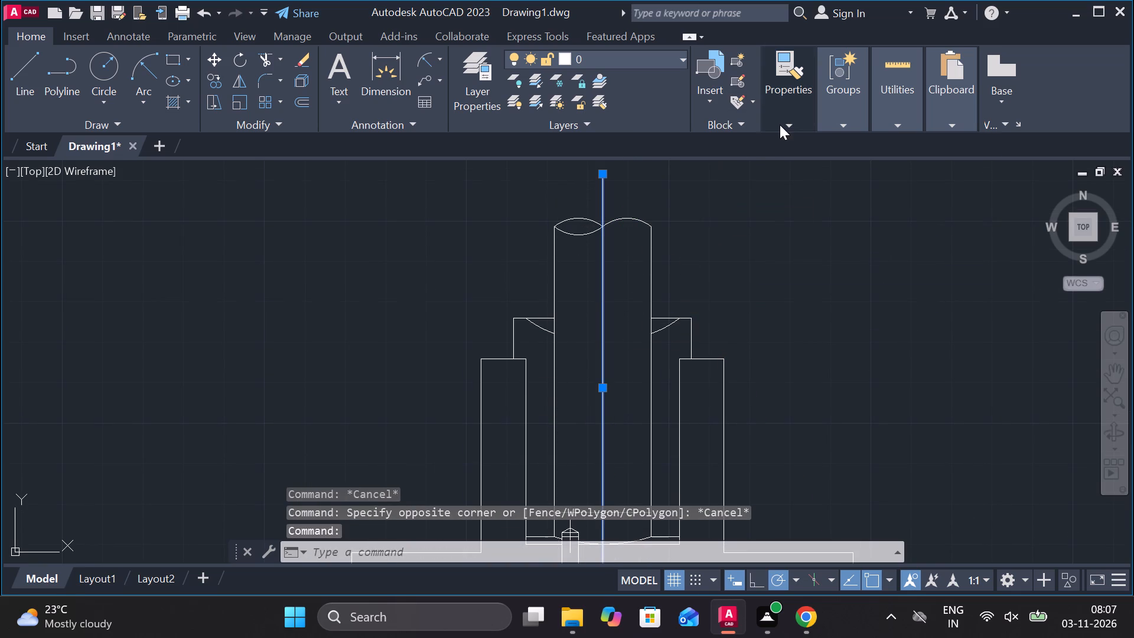
left_click(933, 193)
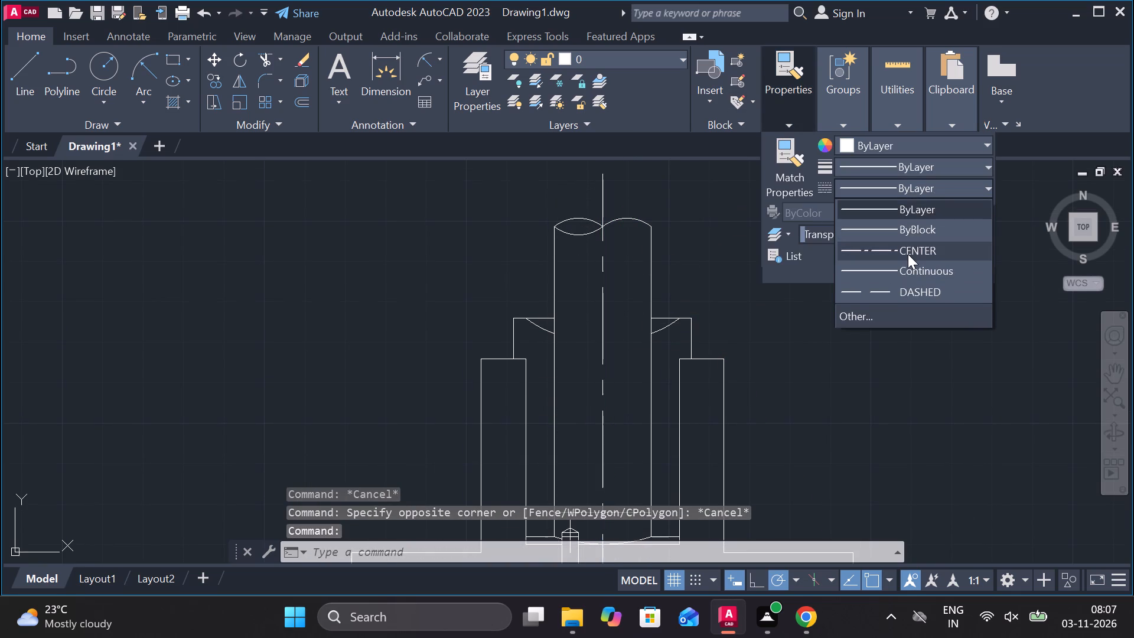
left_click(908, 254)
key("Escape")
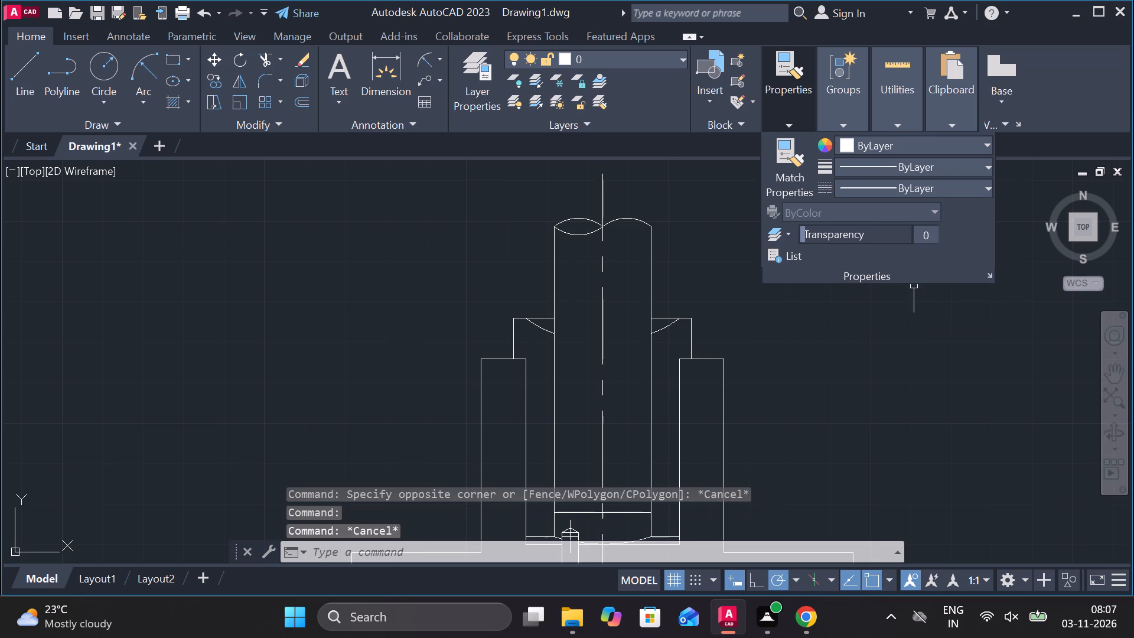
scroll(891, 386, "down", 1)
key("Escape")
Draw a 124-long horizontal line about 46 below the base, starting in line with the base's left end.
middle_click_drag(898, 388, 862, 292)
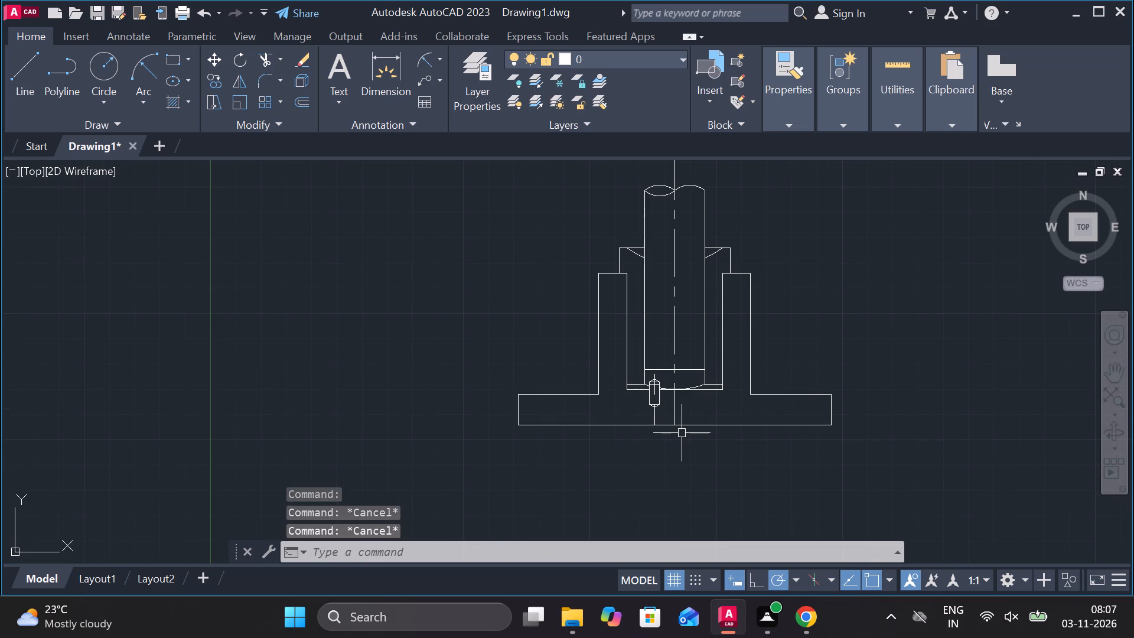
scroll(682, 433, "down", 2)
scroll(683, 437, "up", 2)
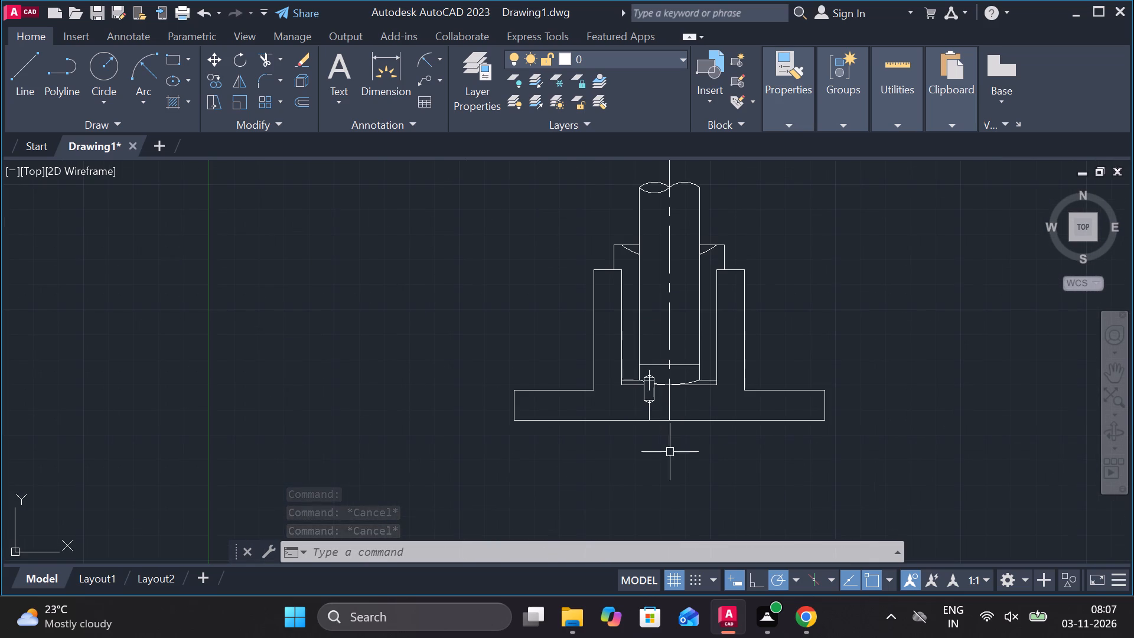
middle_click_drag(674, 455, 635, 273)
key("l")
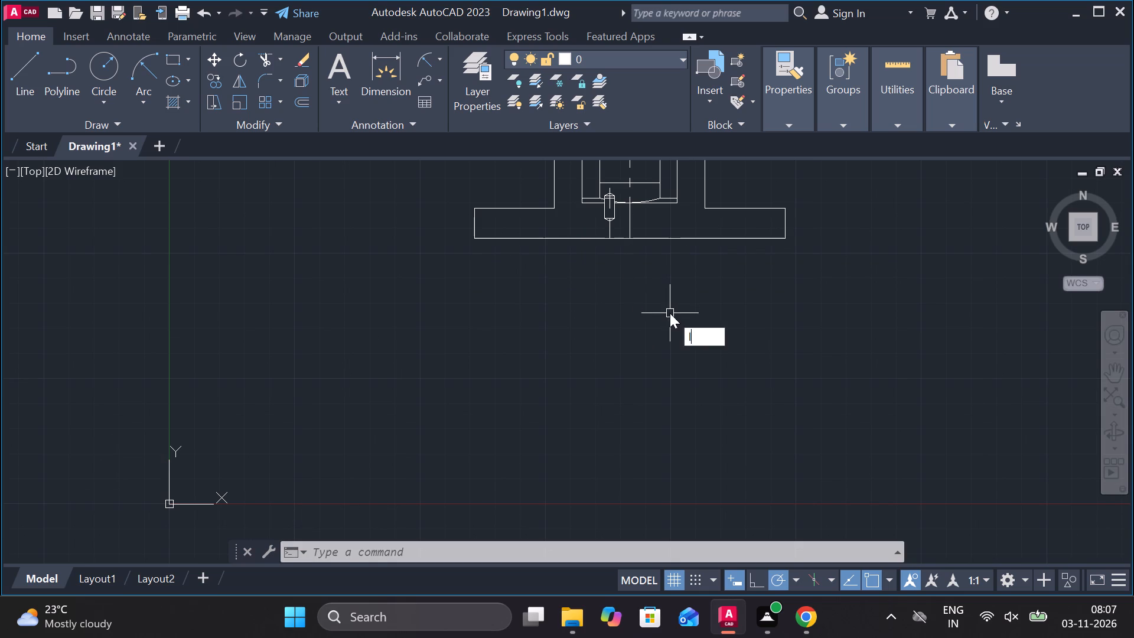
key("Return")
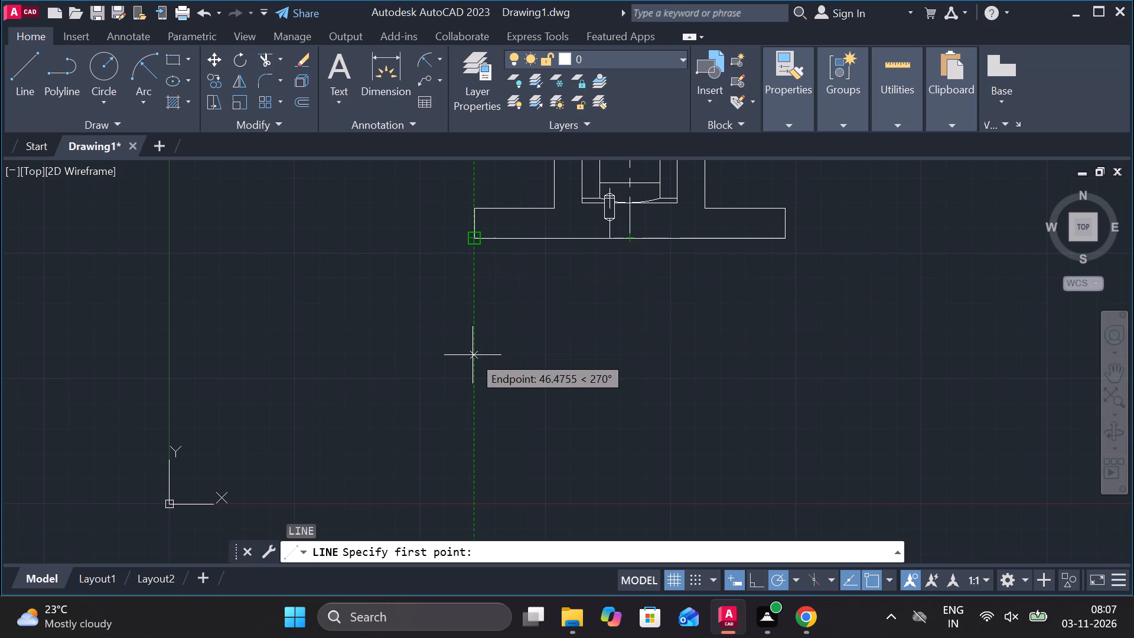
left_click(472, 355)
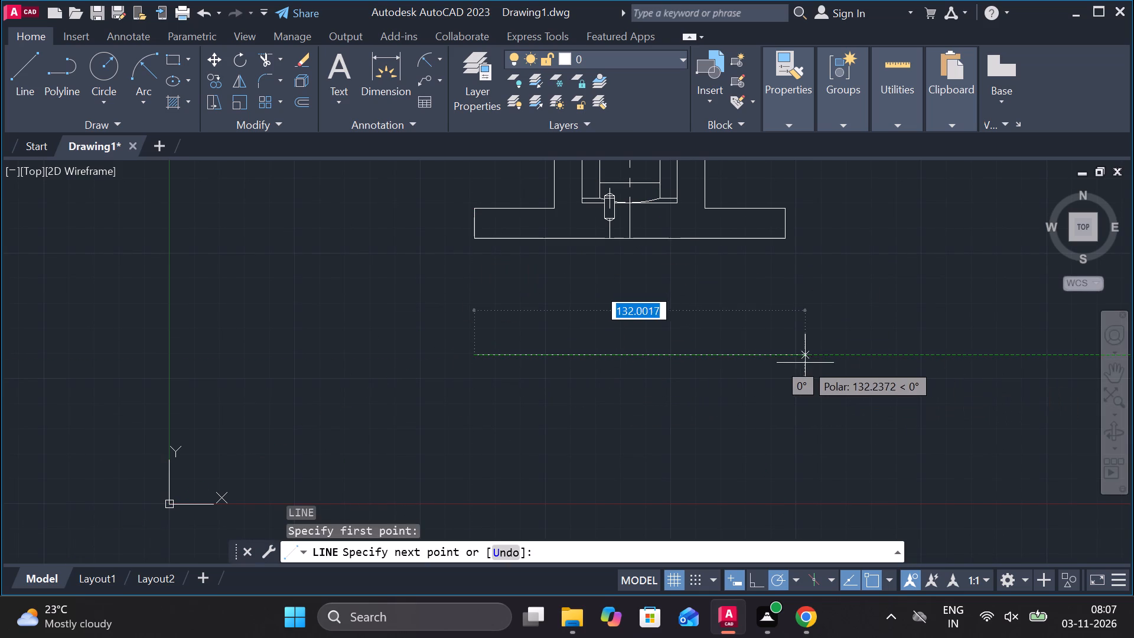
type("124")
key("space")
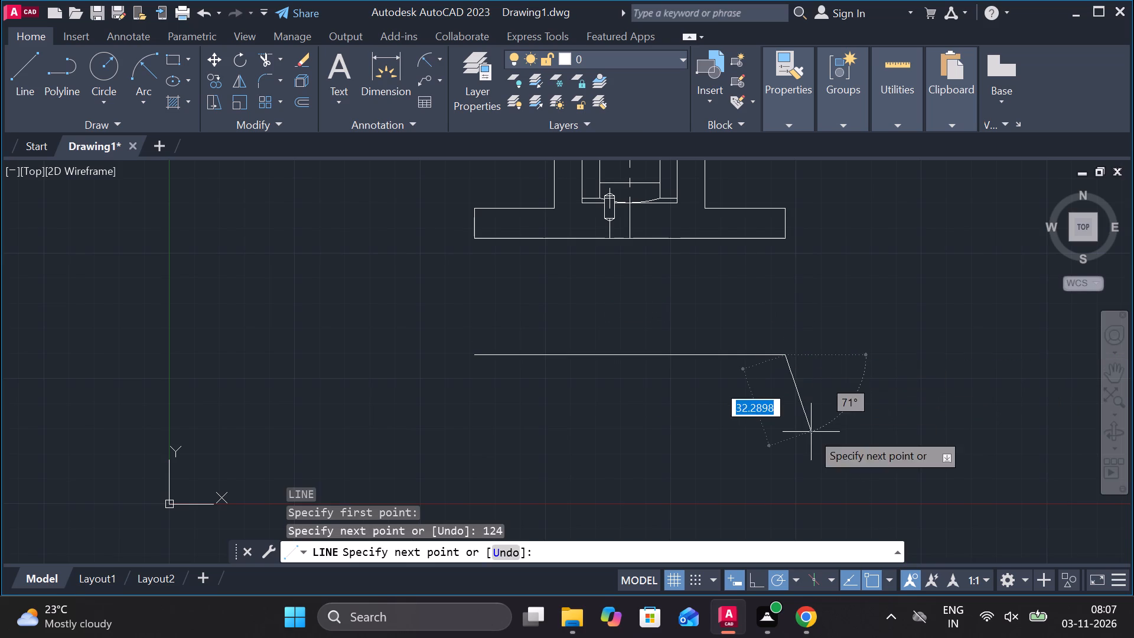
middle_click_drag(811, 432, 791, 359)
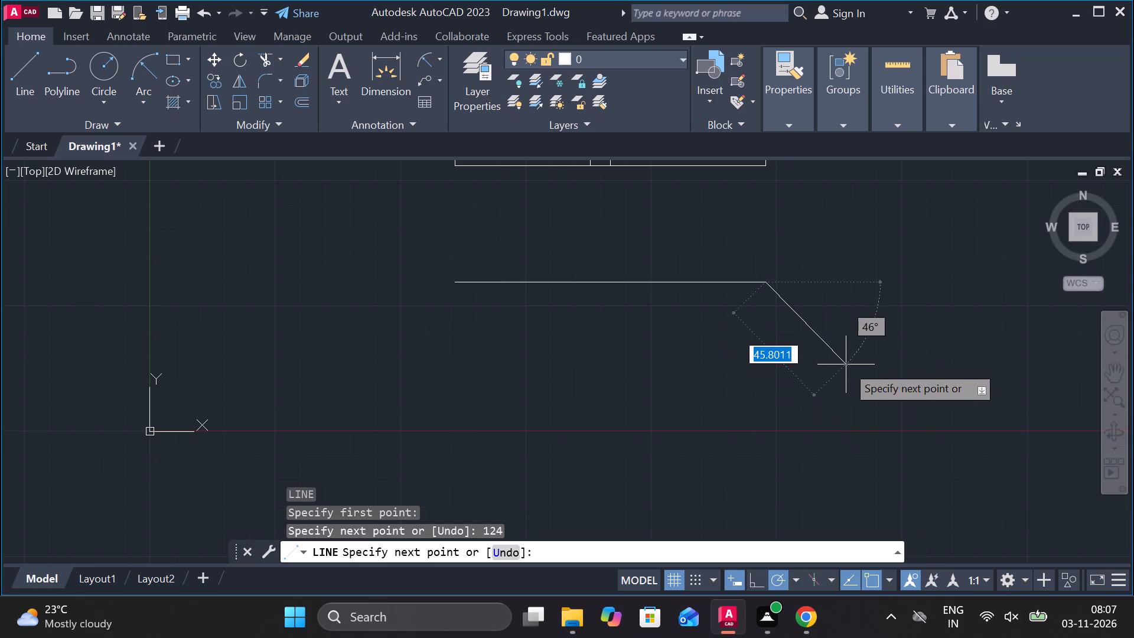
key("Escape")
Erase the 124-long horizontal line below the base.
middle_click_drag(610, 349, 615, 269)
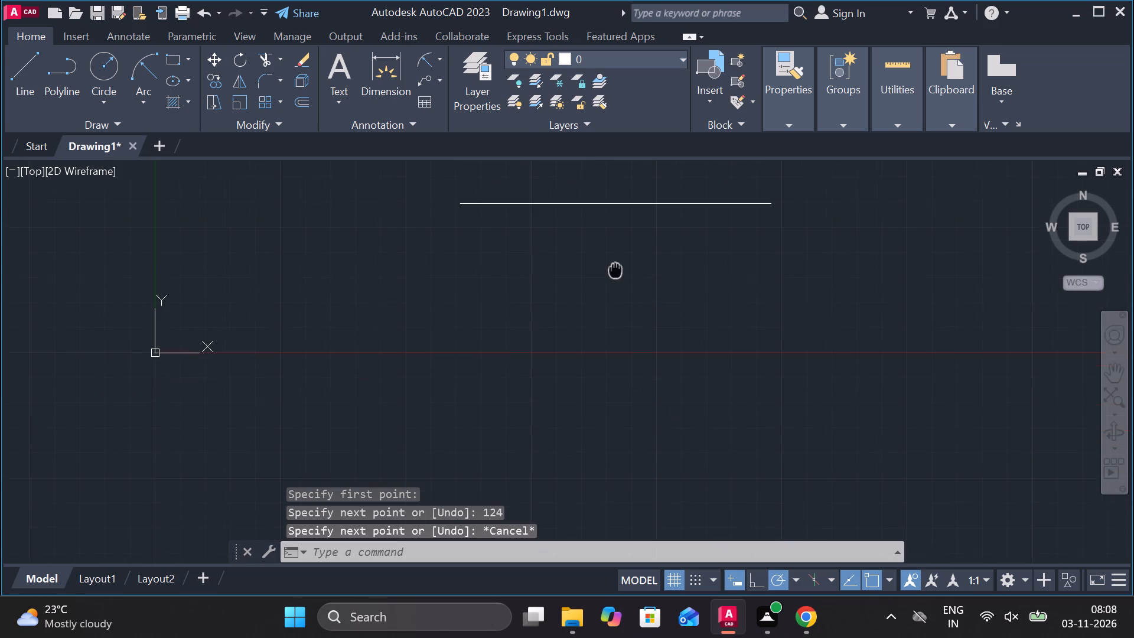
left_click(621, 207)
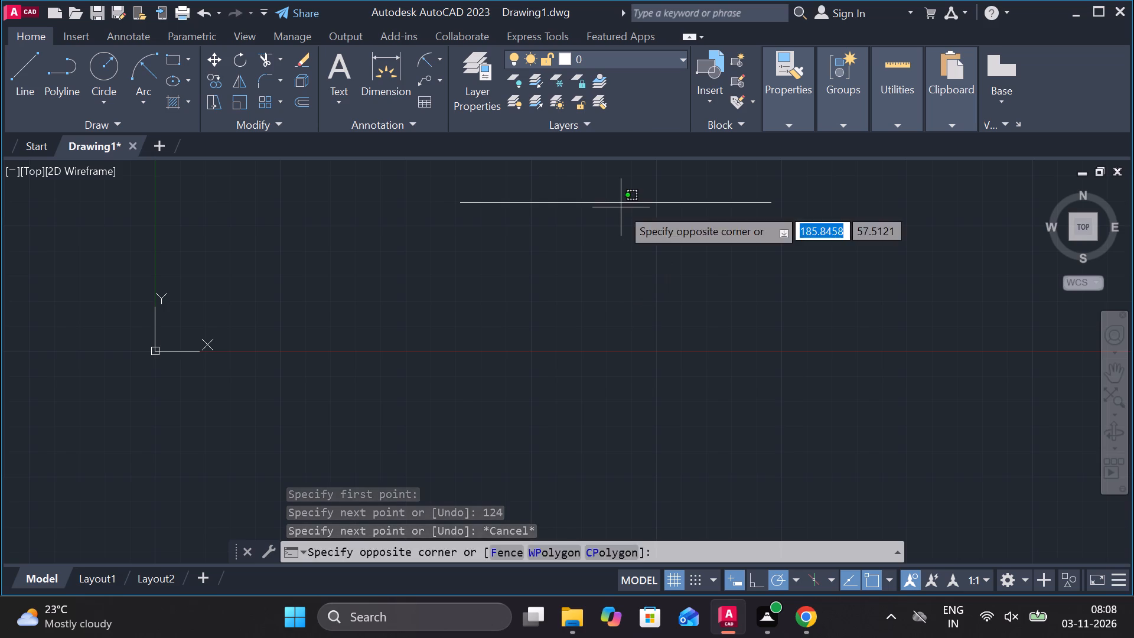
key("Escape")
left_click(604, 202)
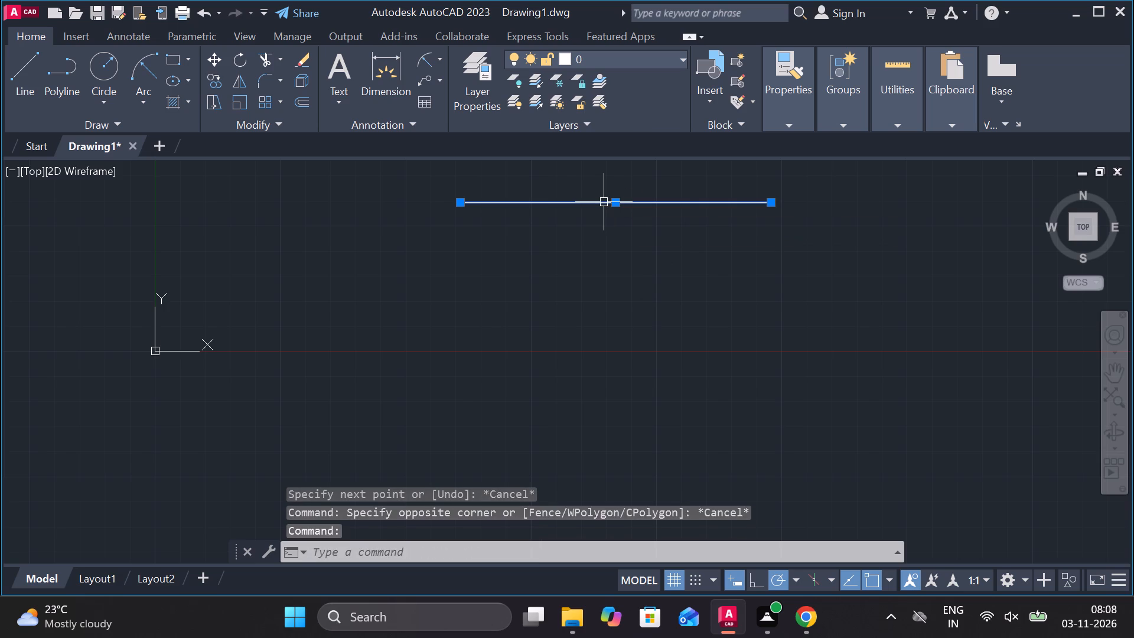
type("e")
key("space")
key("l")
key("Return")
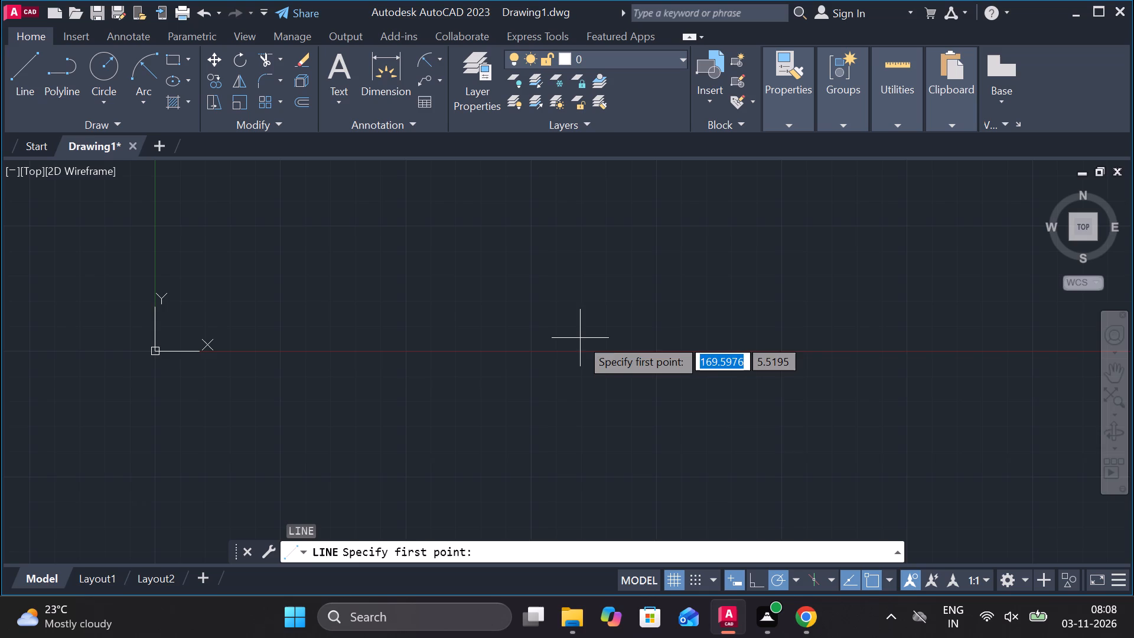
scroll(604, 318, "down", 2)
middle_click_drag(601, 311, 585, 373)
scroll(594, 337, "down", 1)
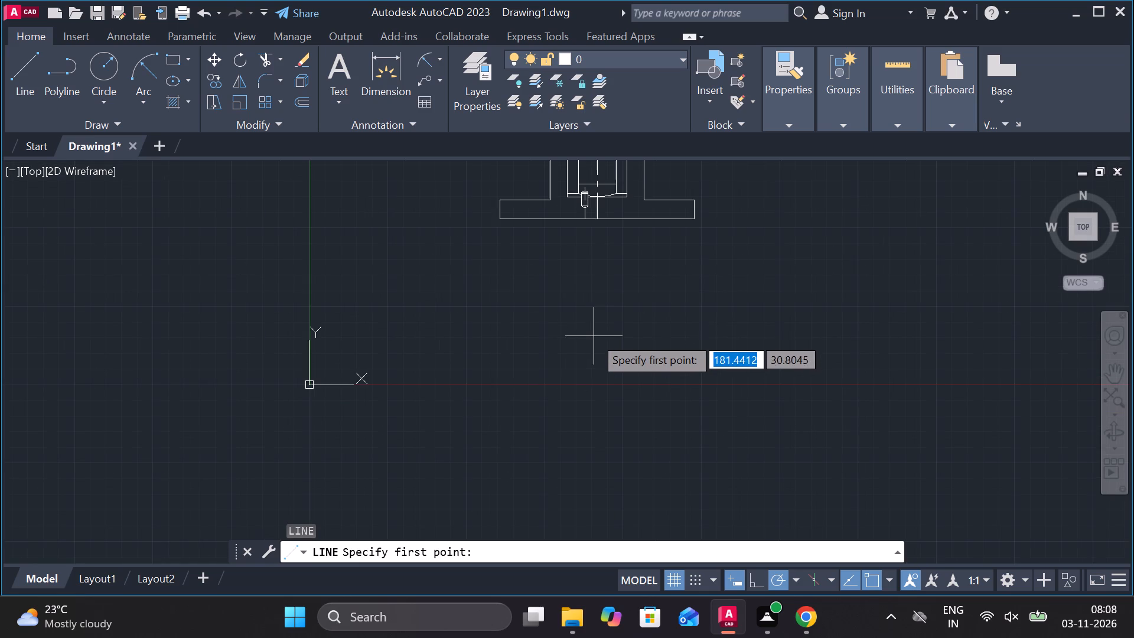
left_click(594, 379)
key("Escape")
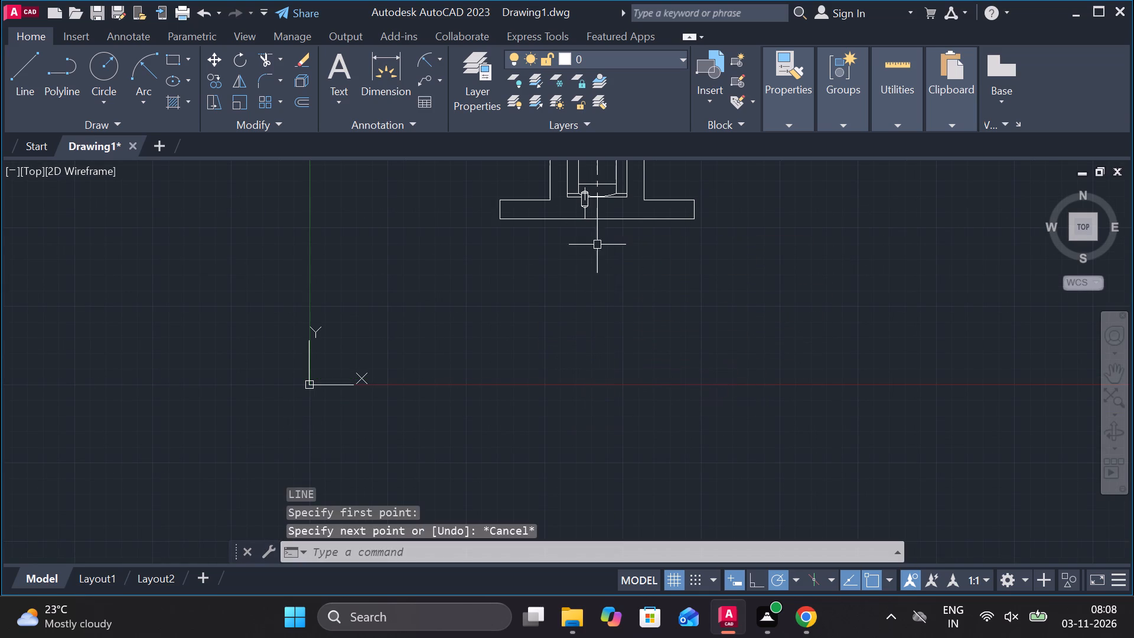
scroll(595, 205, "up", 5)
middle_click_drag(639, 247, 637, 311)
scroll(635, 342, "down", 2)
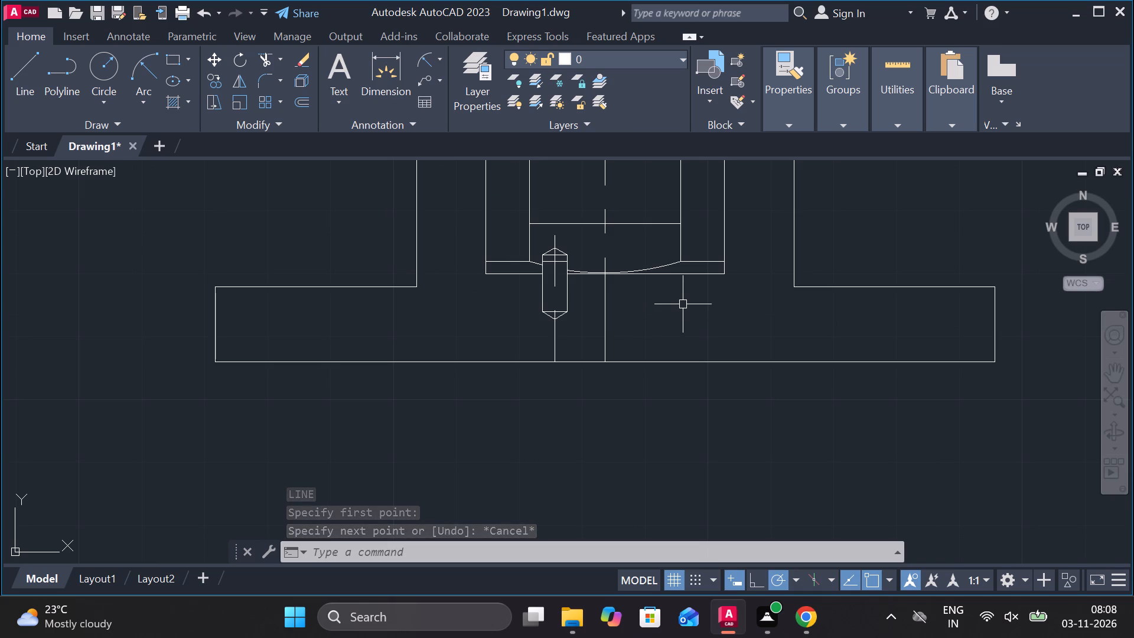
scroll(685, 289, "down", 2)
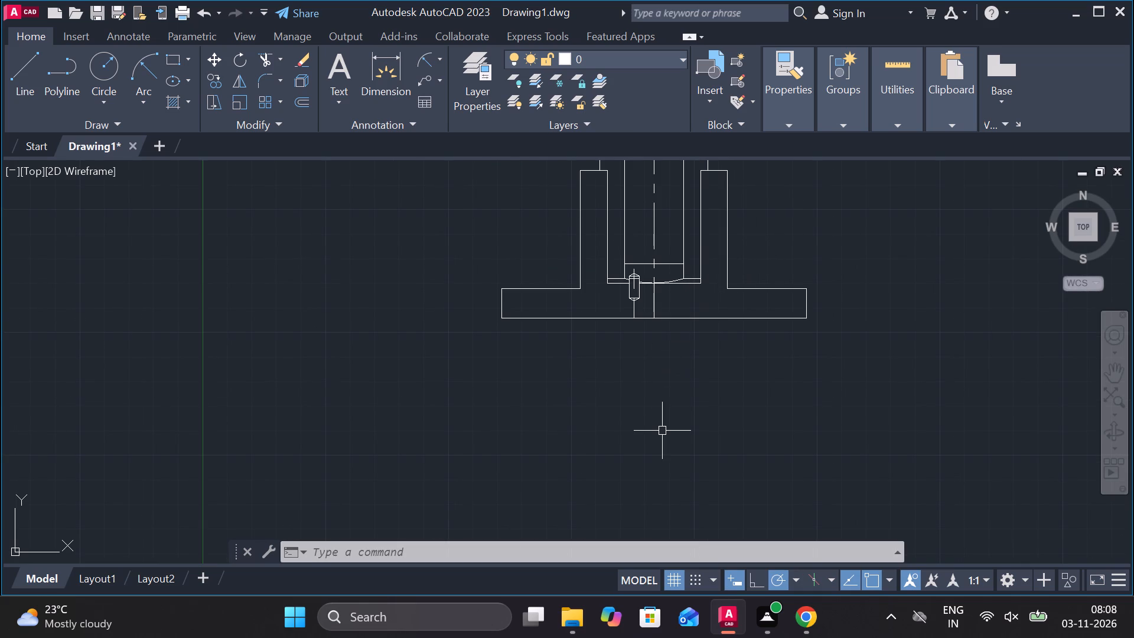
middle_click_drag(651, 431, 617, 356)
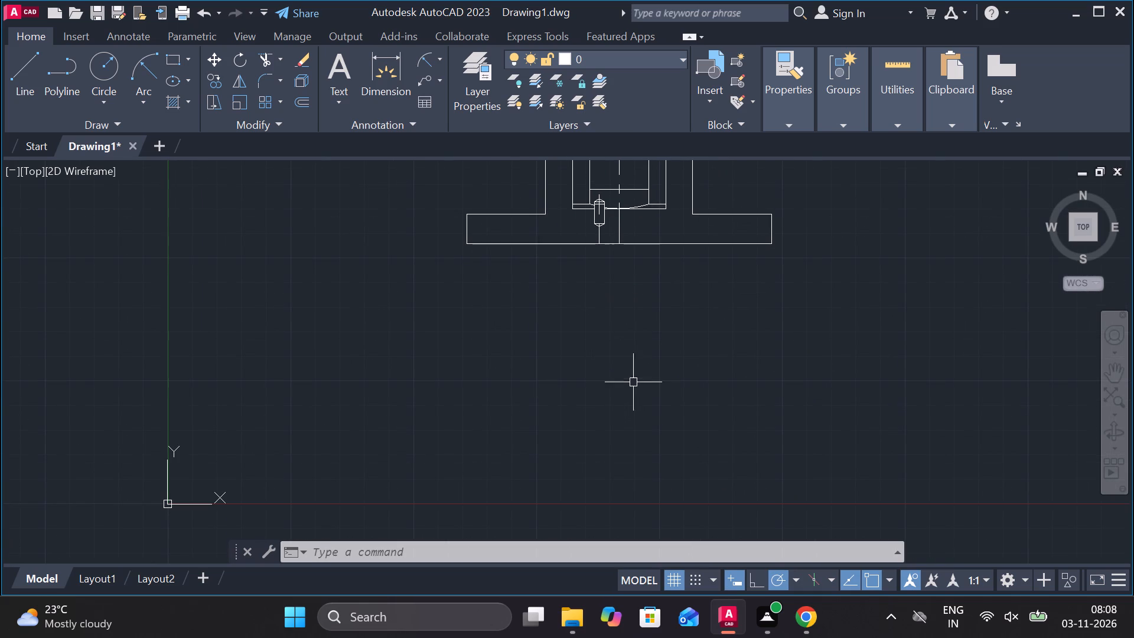
Draw a 24-diameter circle below the base, aligned with the shaft's centre line and centred at about X 183.7, Y 15.
type("c")
key("space")
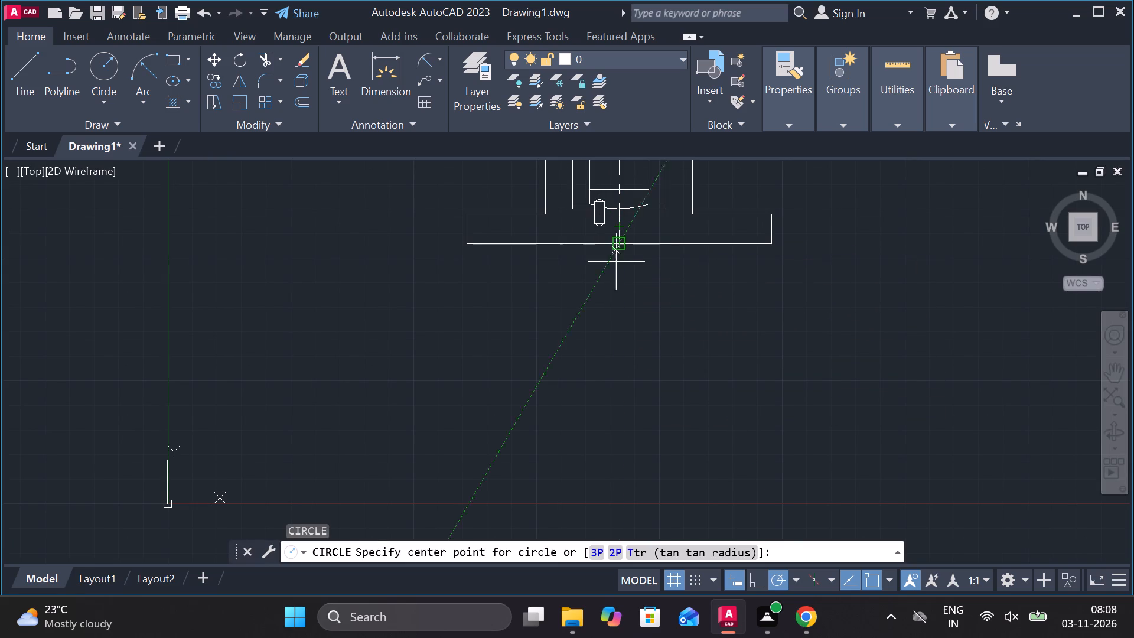
left_click(627, 467)
middle_click_drag(620, 467, 593, 376)
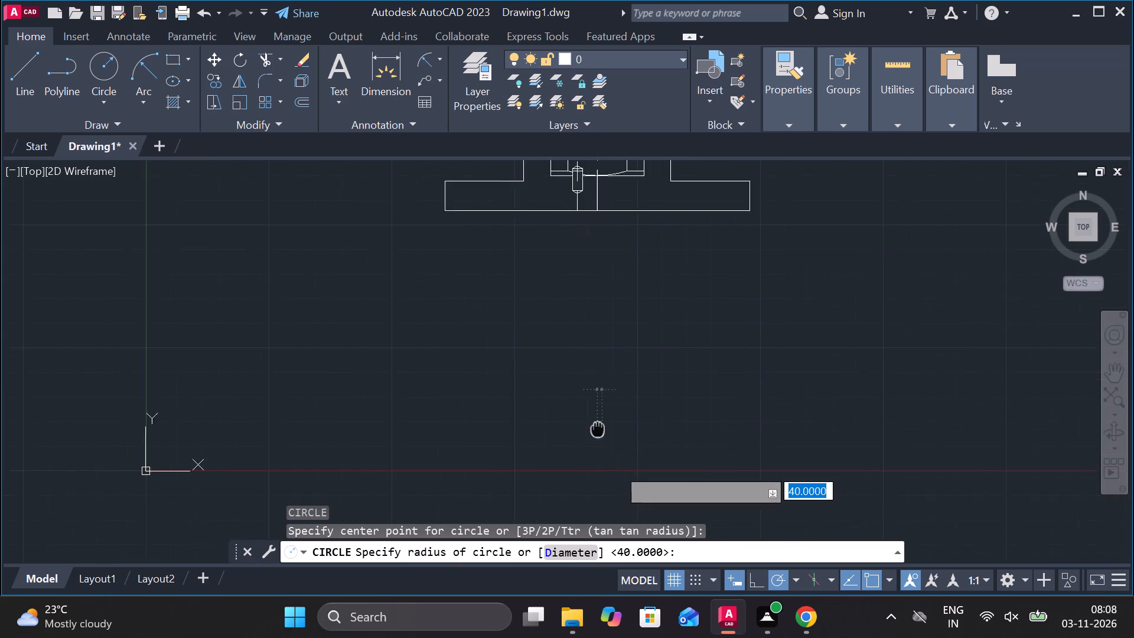
middle_click_drag(593, 376, 595, 344)
type("d")
key("space")
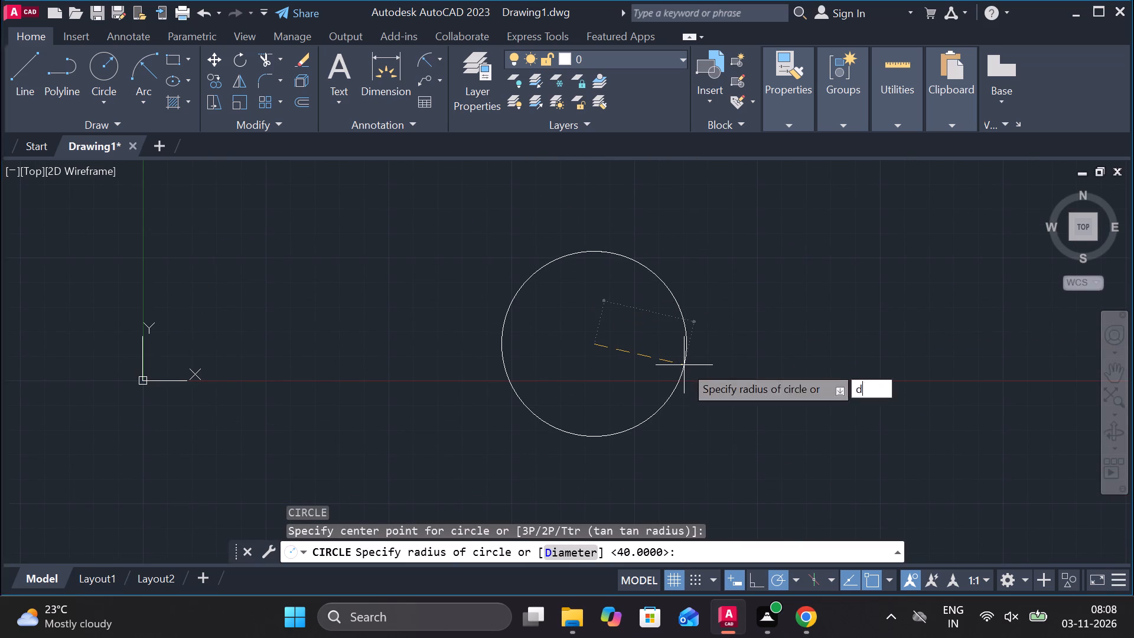
type("24")
key("space")
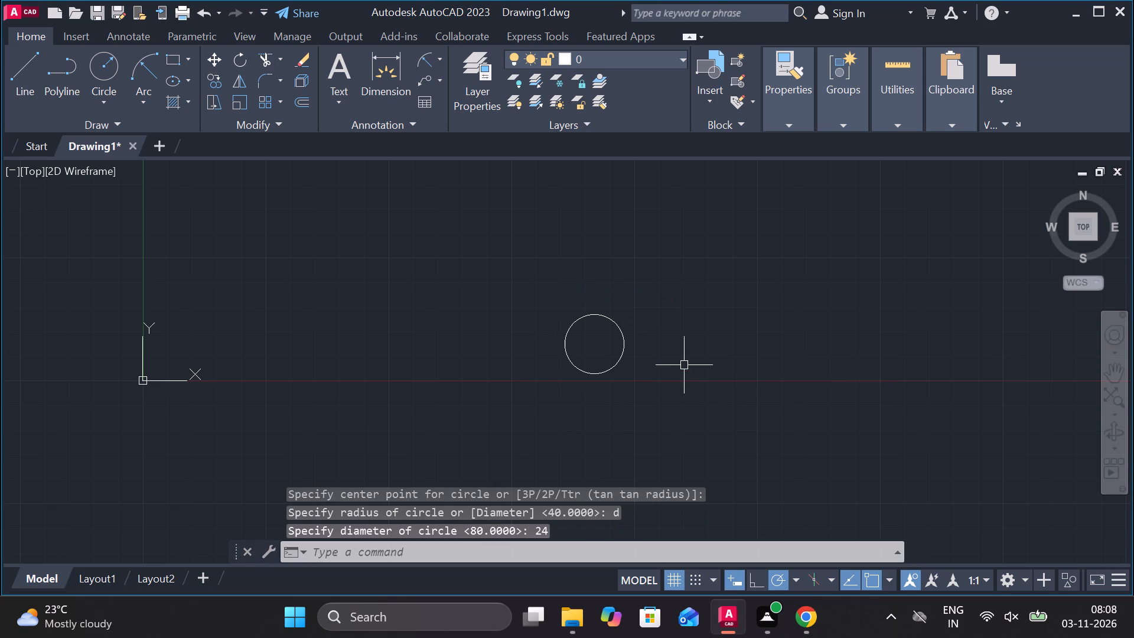
Draw a 55-diameter circle concentric with the 24-diameter circle.
type("c")
key("space")
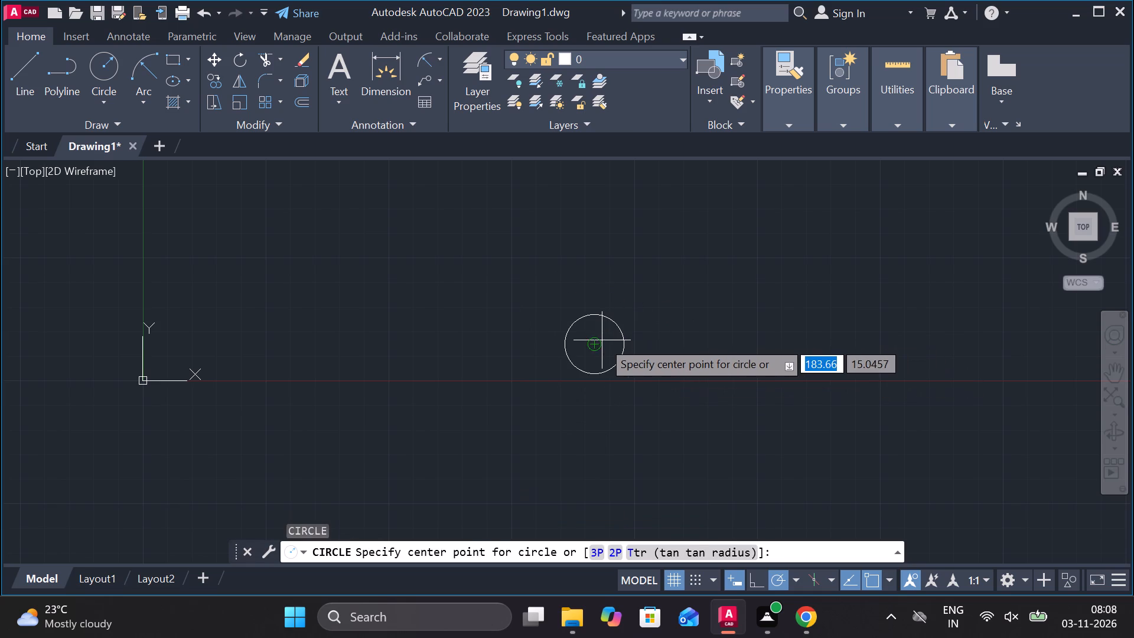
left_click(602, 340)
type("d")
key("space")
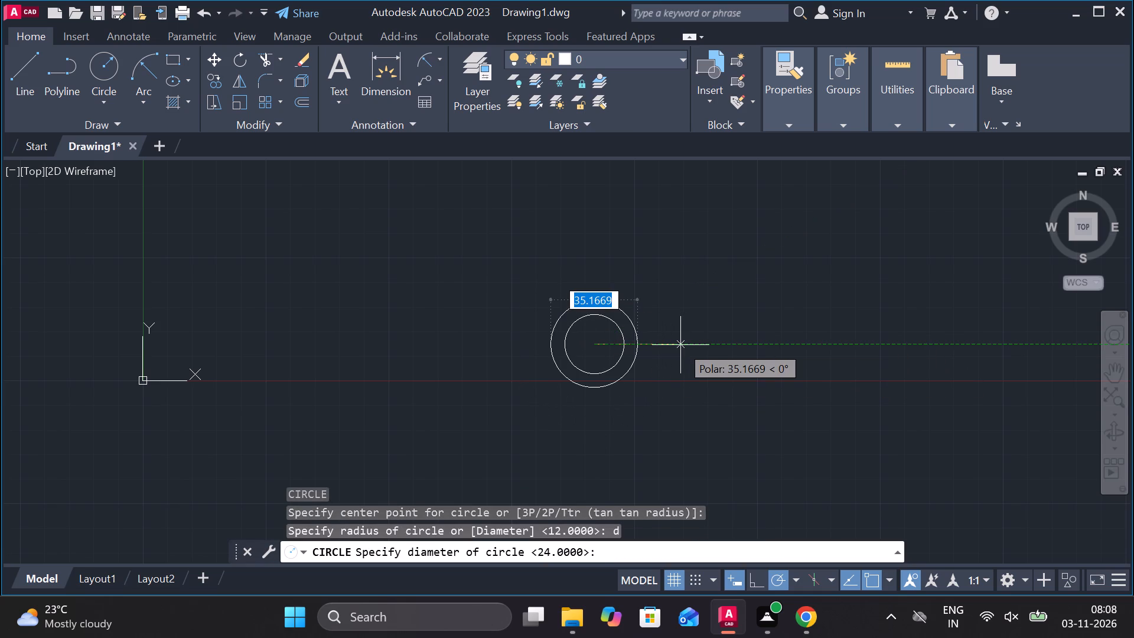
type("55")
key("space")
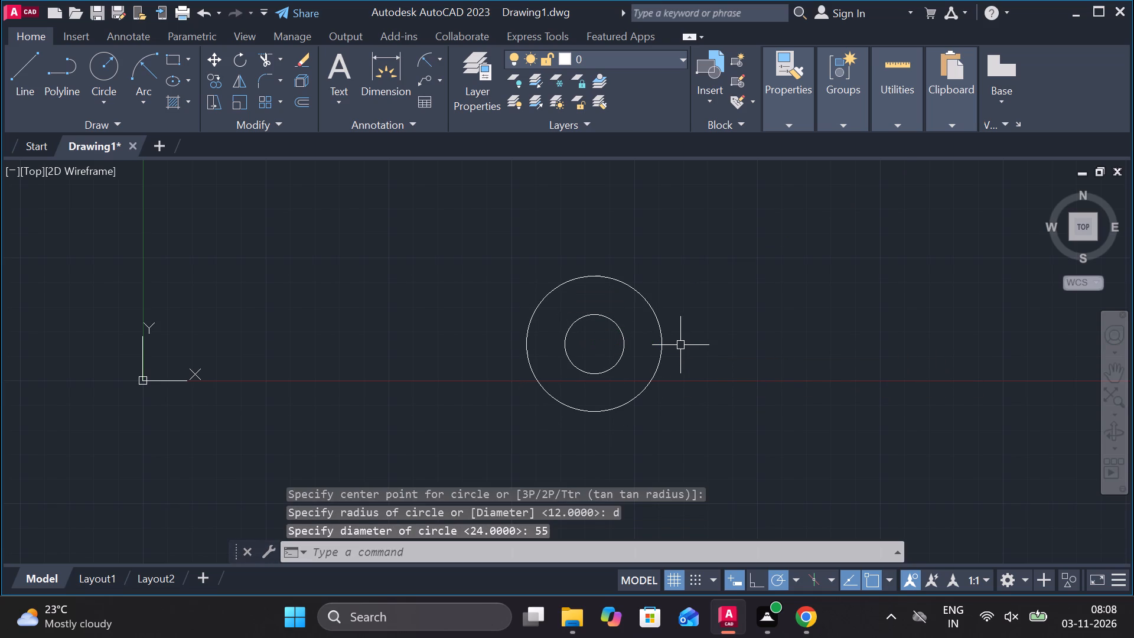
Add a 44-diameter circle on the same centre, inside the 55-diameter circle.
type("c")
key("space")
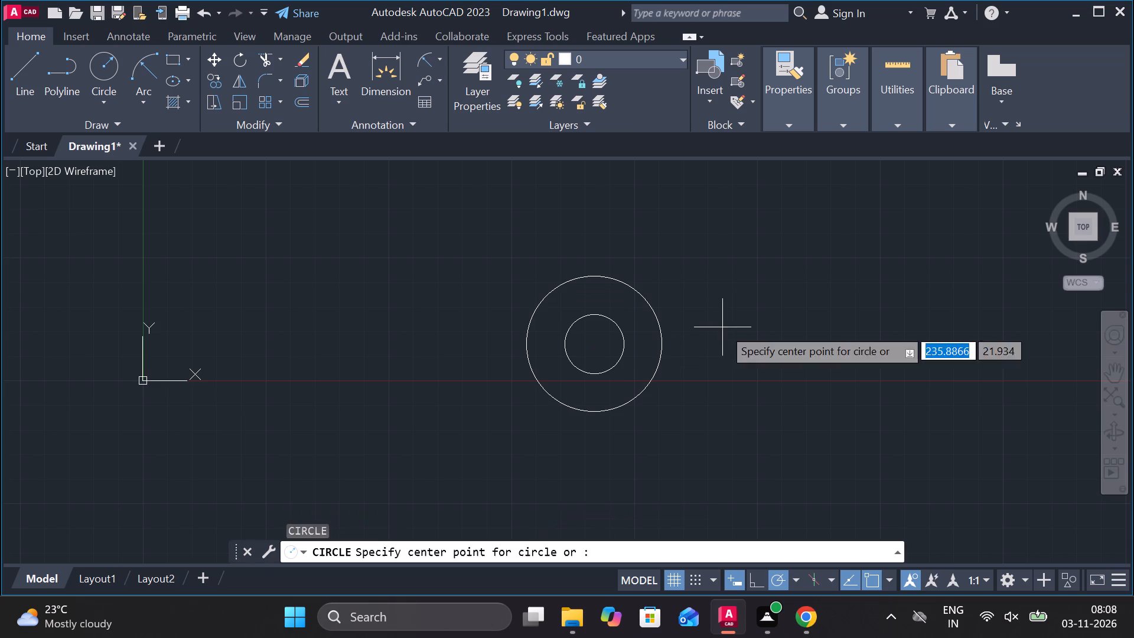
left_click(591, 345)
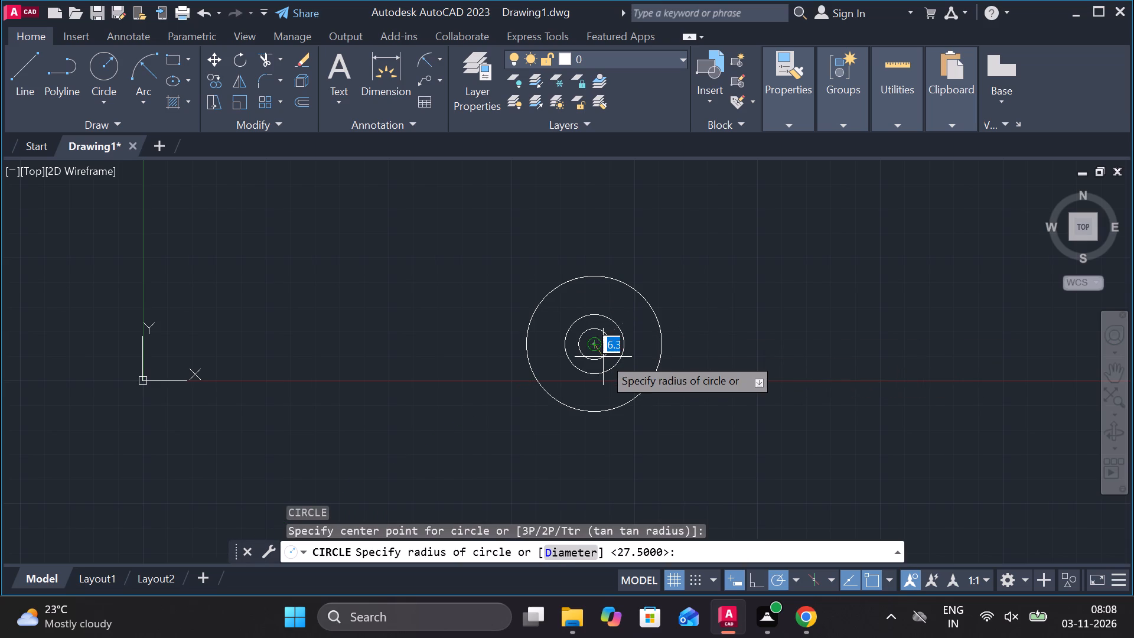
key("d")
key("space")
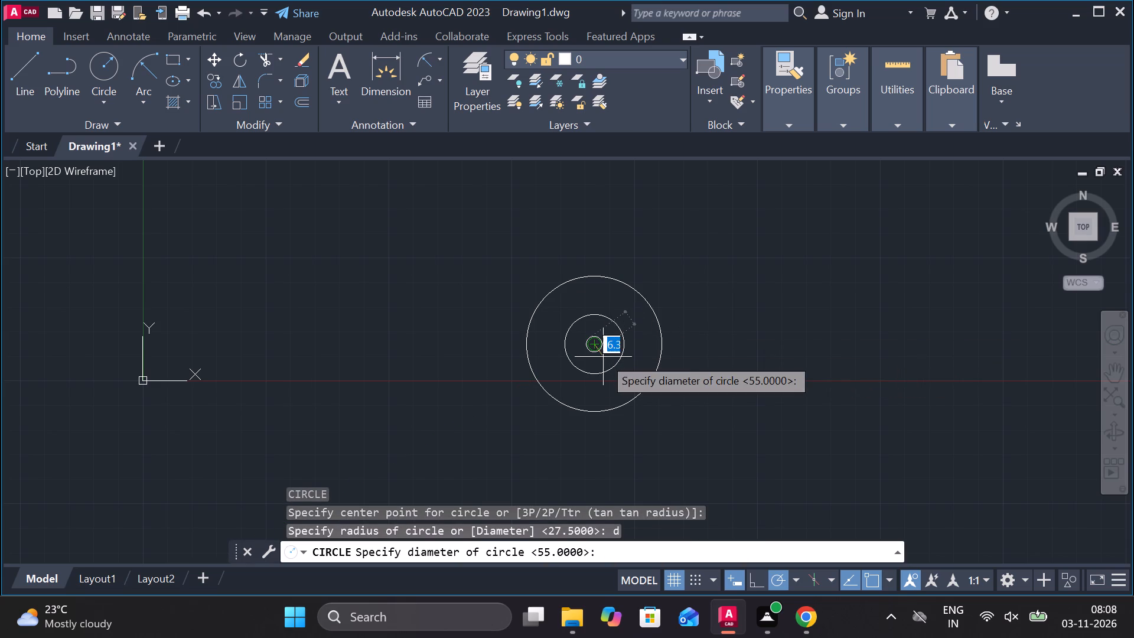
type("44")
key("space")
Add a 38-diameter circle on the same centre, inside the 44-diameter circle.
type("c")
key("space")
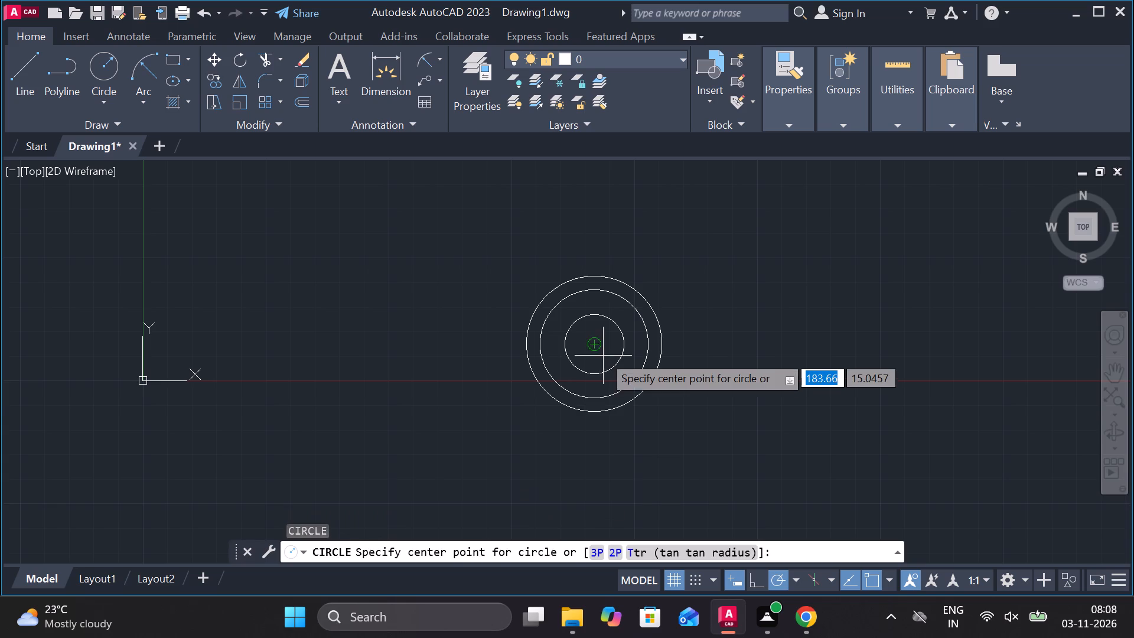
left_click(597, 346)
type("d")
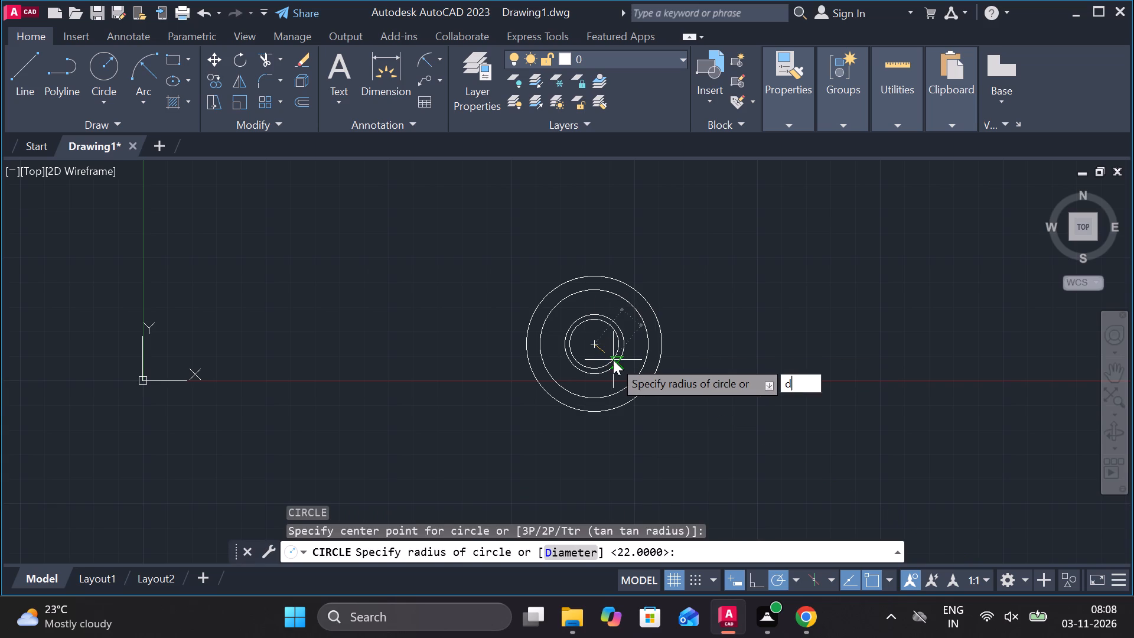
key("space")
type("39")
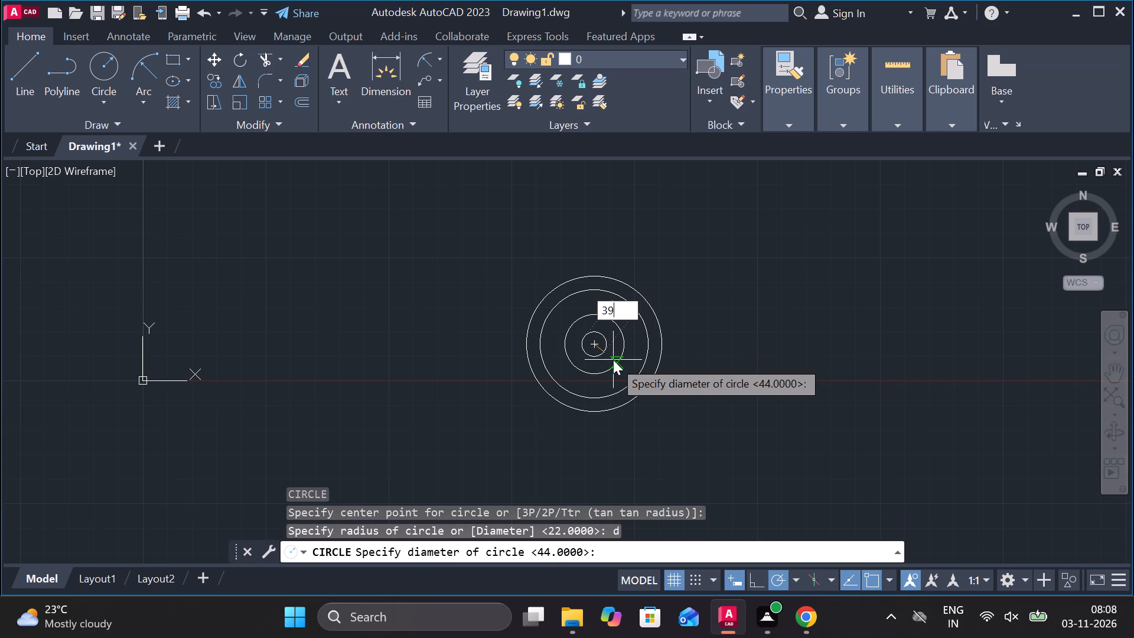
key("BackSpace")
key("8")
key("Return")
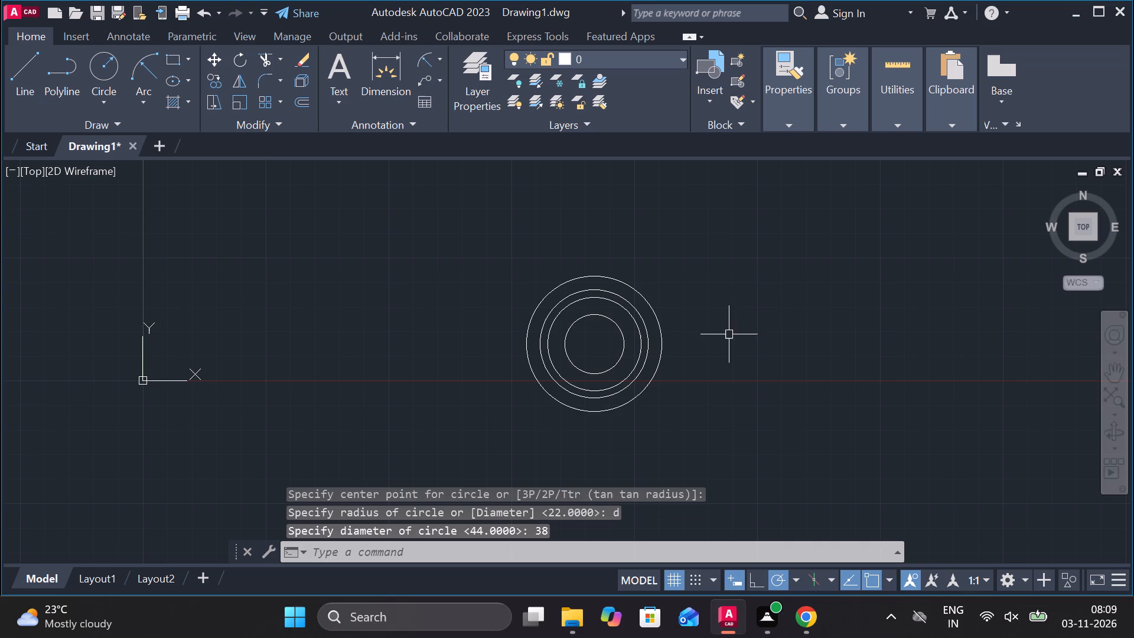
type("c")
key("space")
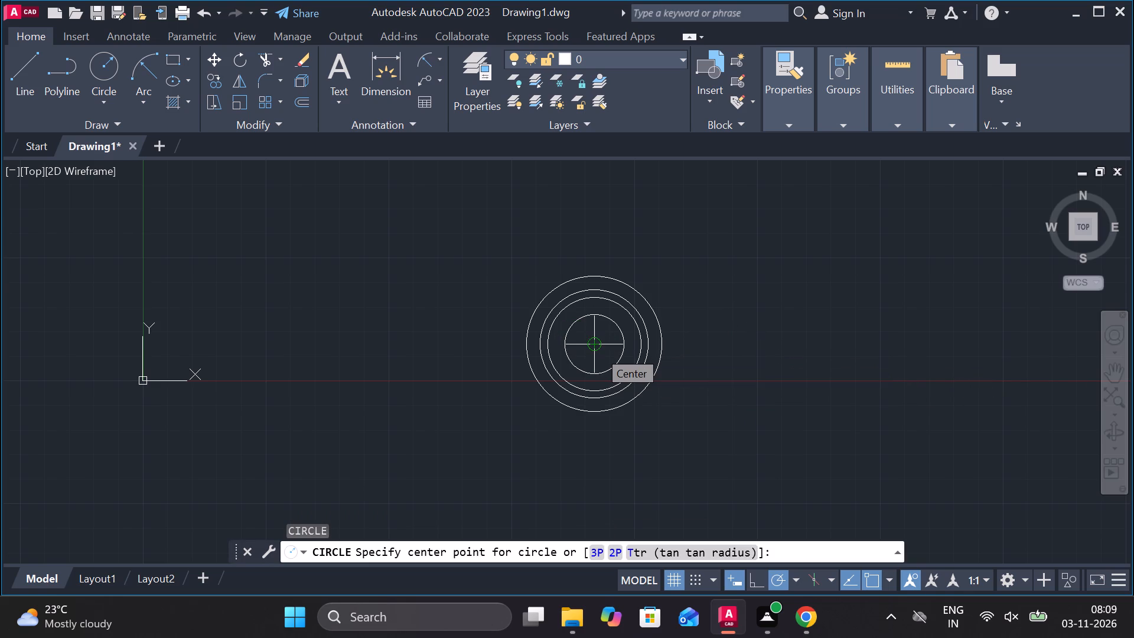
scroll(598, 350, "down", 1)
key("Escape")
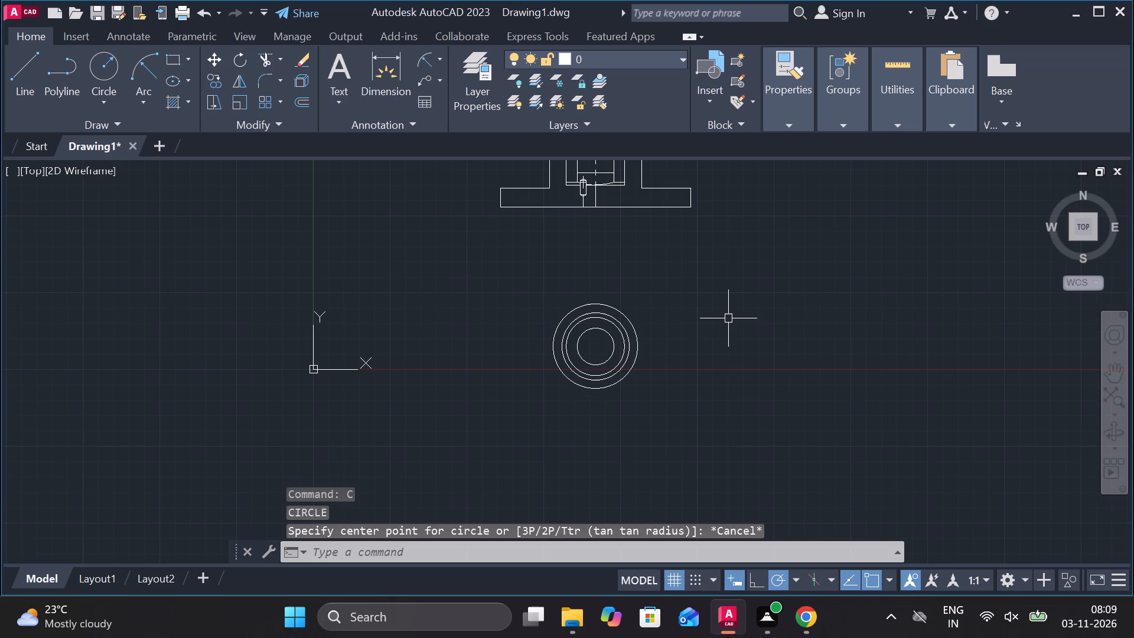
Draw connected lines from the concentric circles' centre, 44 horizontally to the left and 20 vertically upward.
key("l")
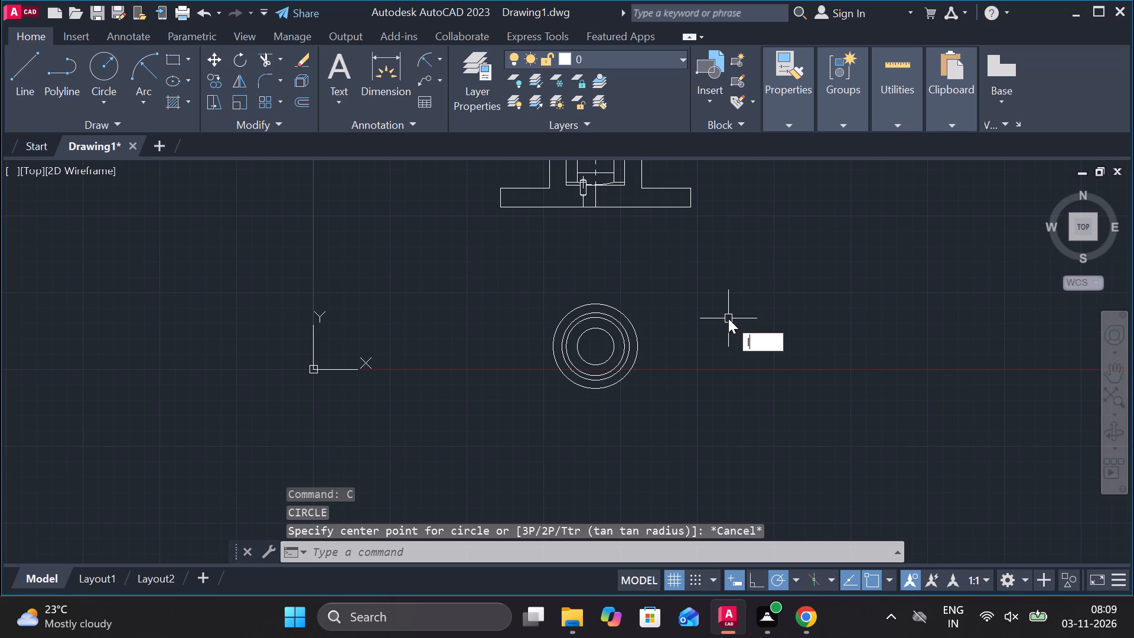
key("Return")
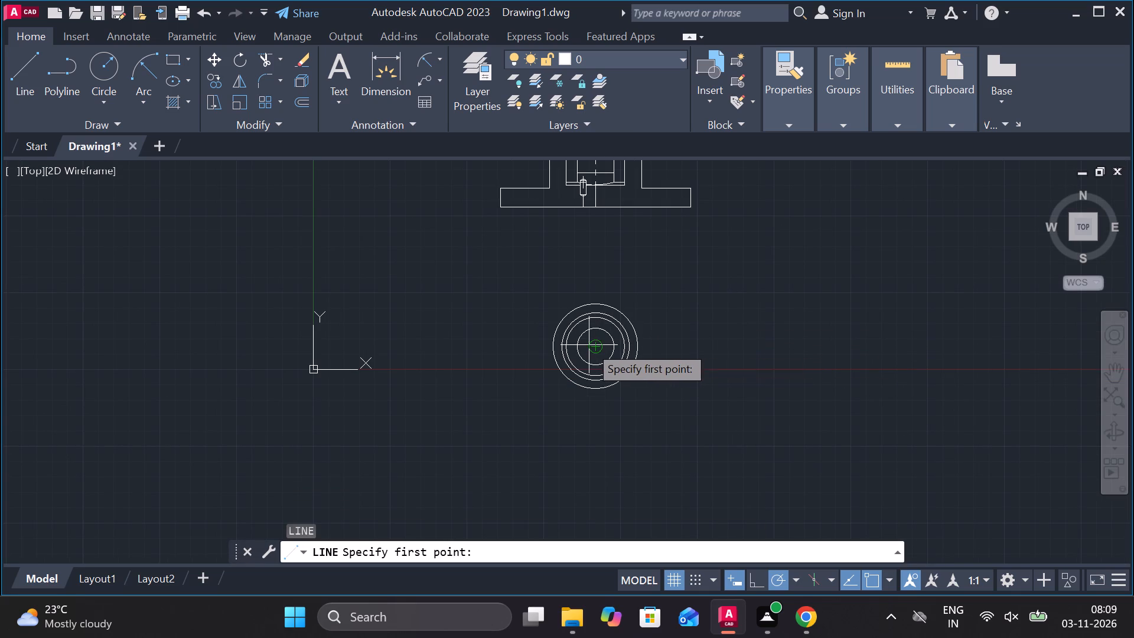
left_click(599, 345)
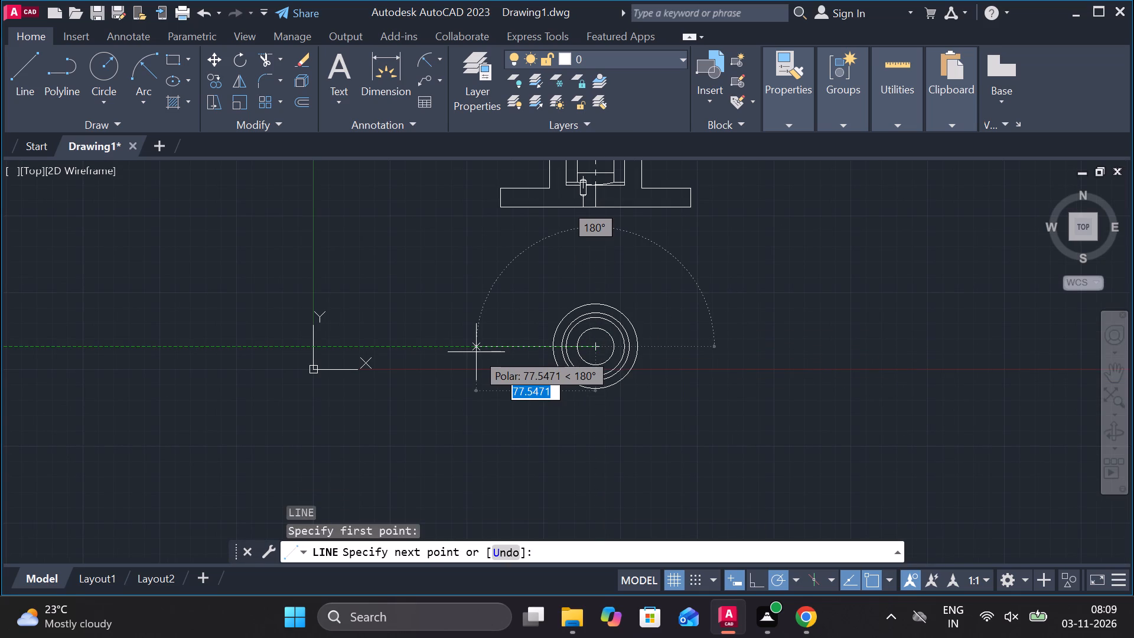
type("44")
key("space")
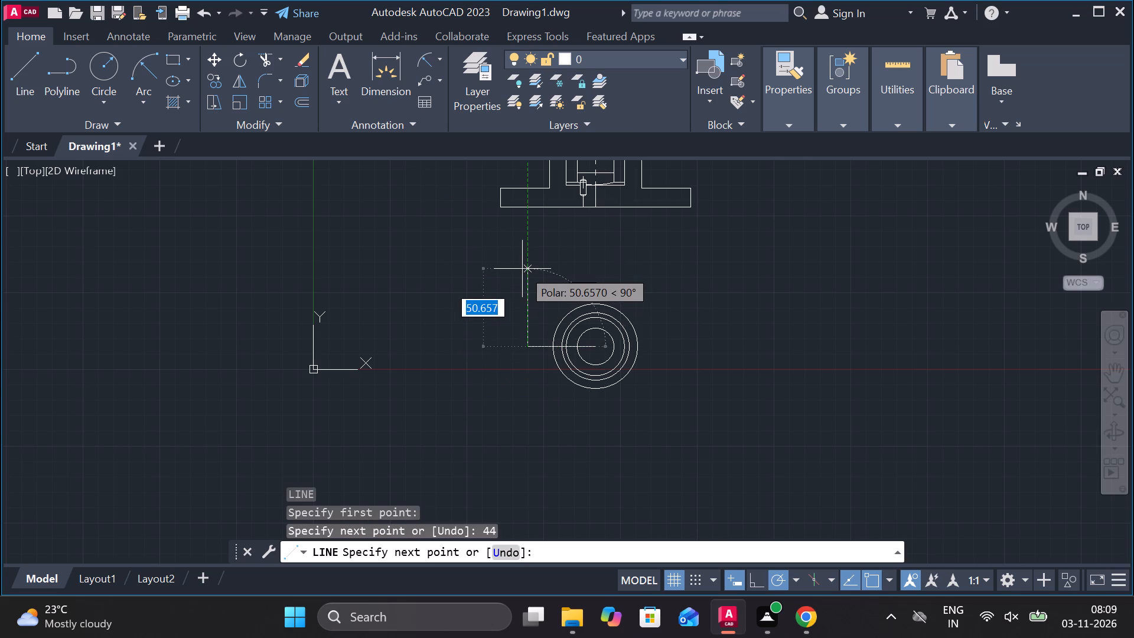
type("20")
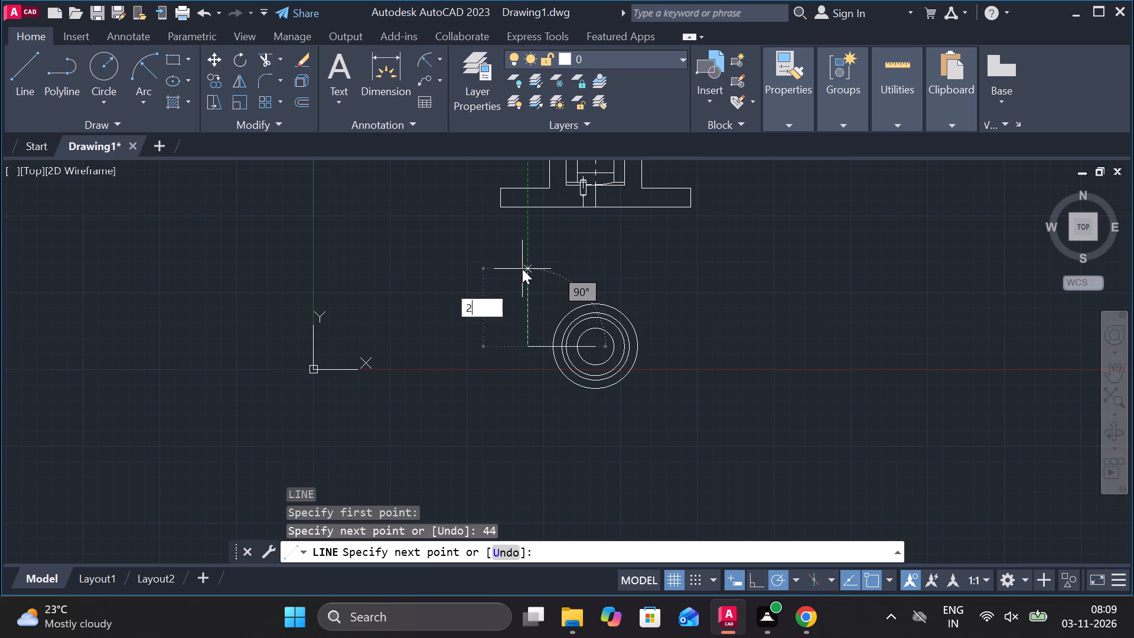
key("Return")
scroll(552, 298, "up", 2)
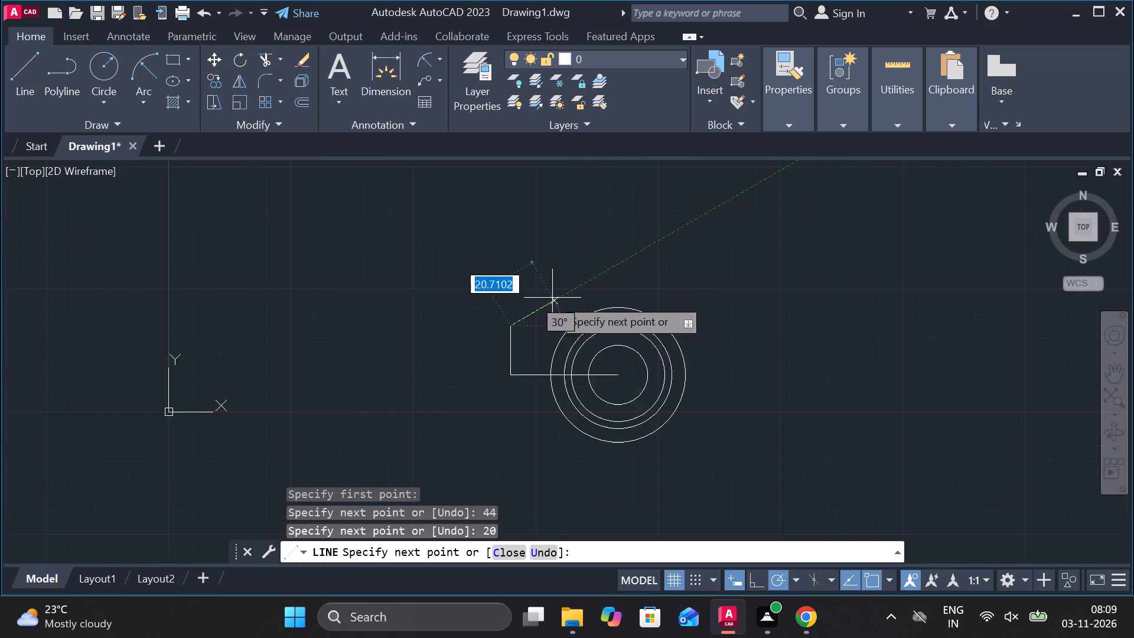
key("Escape")
Draw a 24-diameter circle centred on the upper end of the 20-long vertical line.
type("c")
key("space")
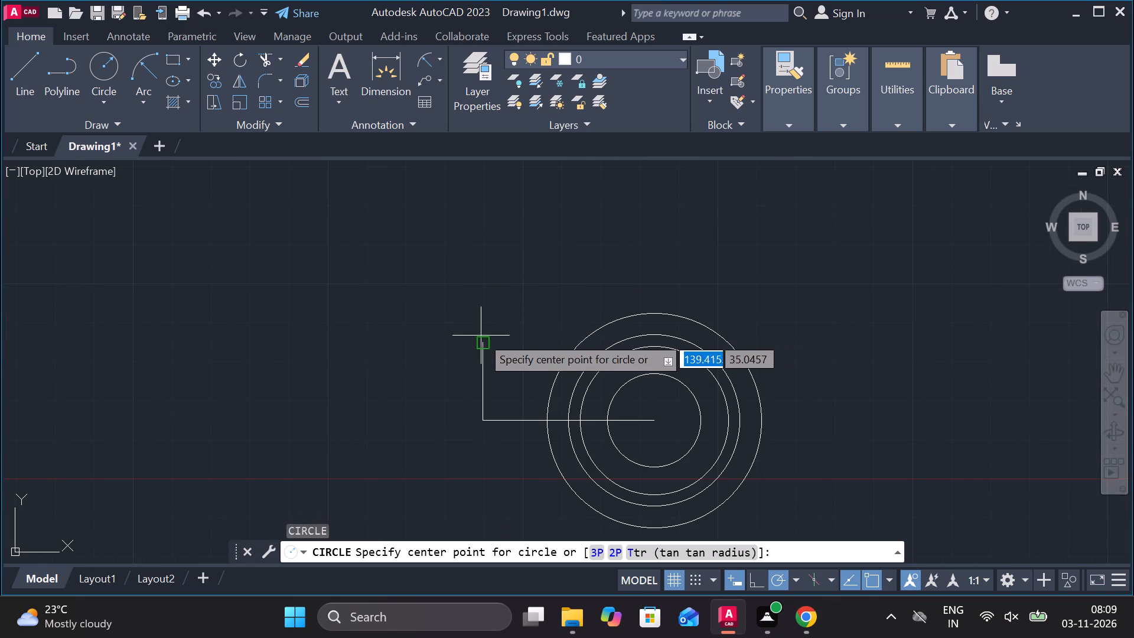
left_click(481, 340)
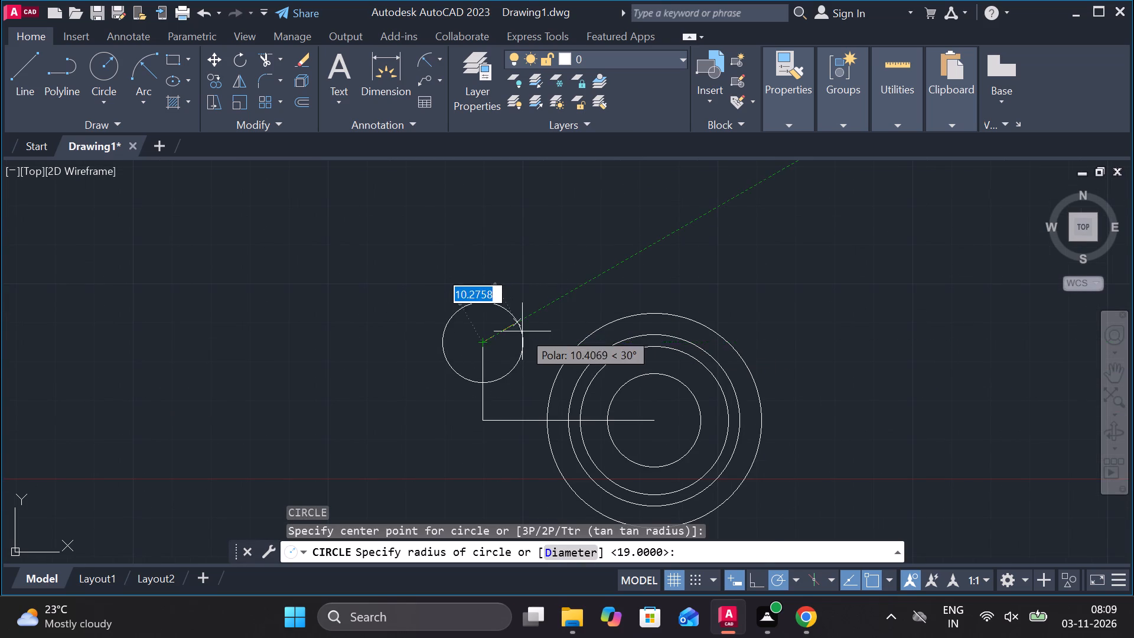
type("d")
key("space")
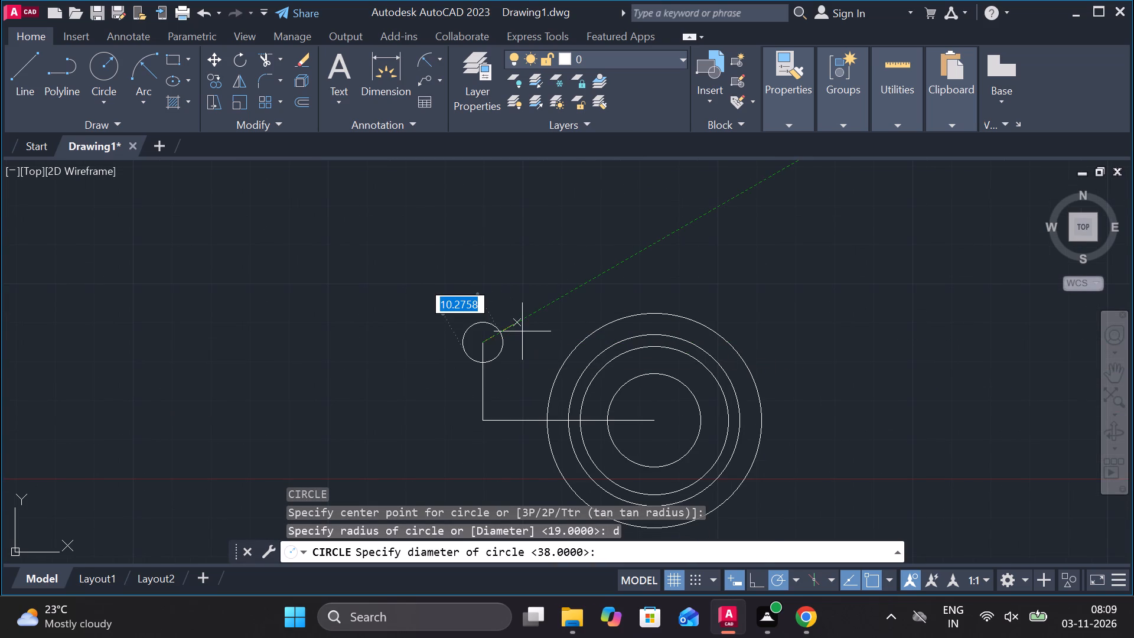
type("24")
key("space")
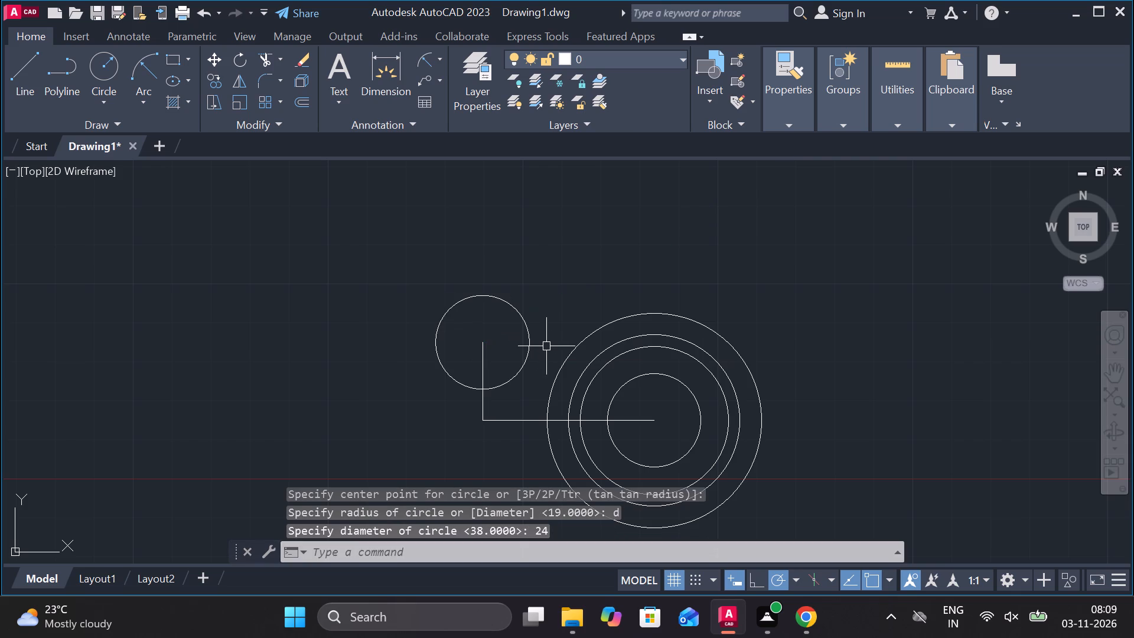
Draw a 12-diameter circle concentric with the 24-diameter circle at the vertical line's upper end.
middle_click_drag(548, 353, 548, 310)
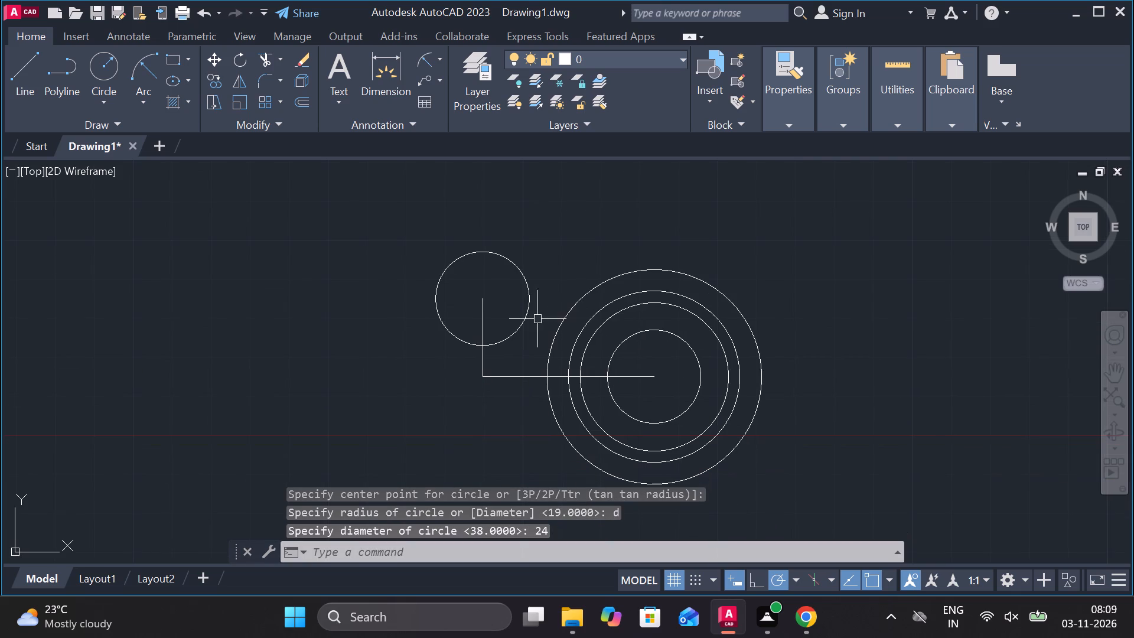
type("c")
key("space")
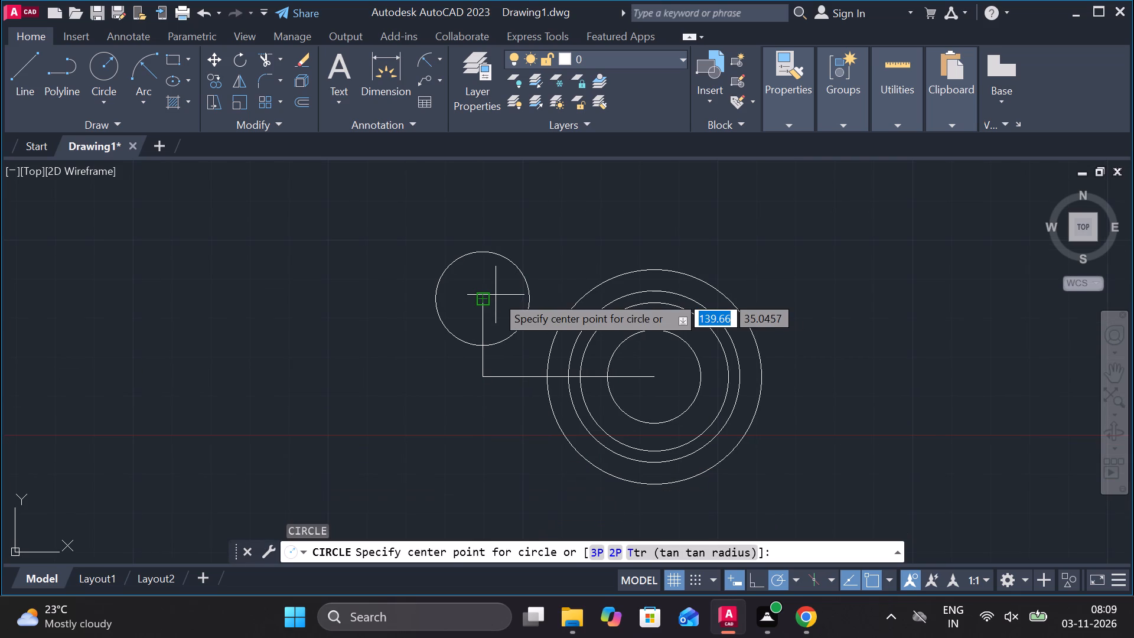
left_click(485, 298)
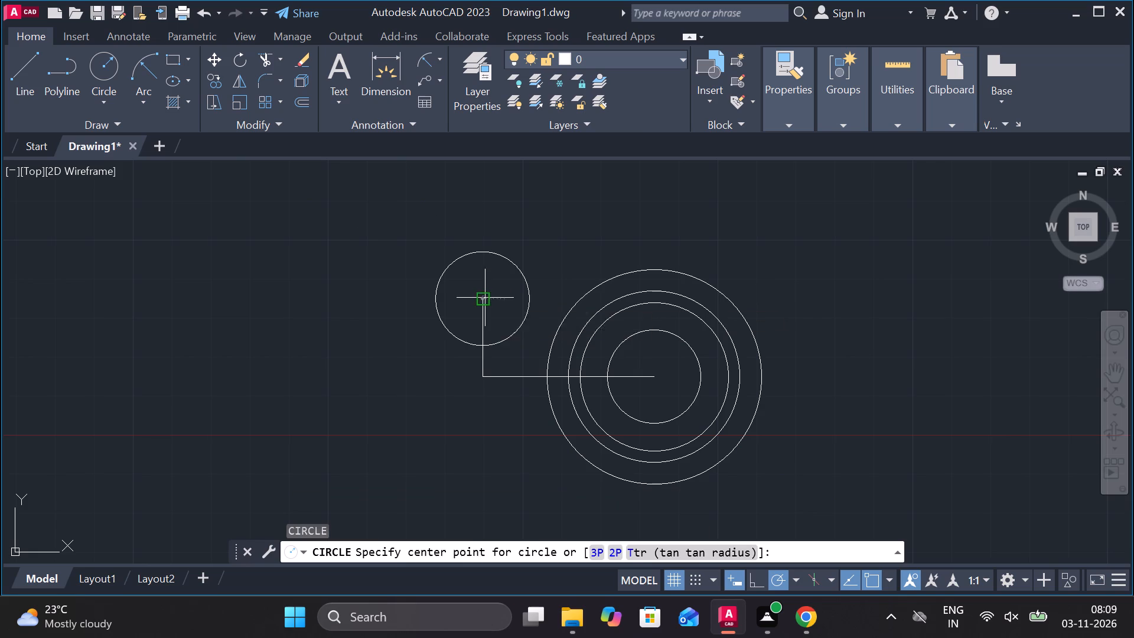
type("d 12")
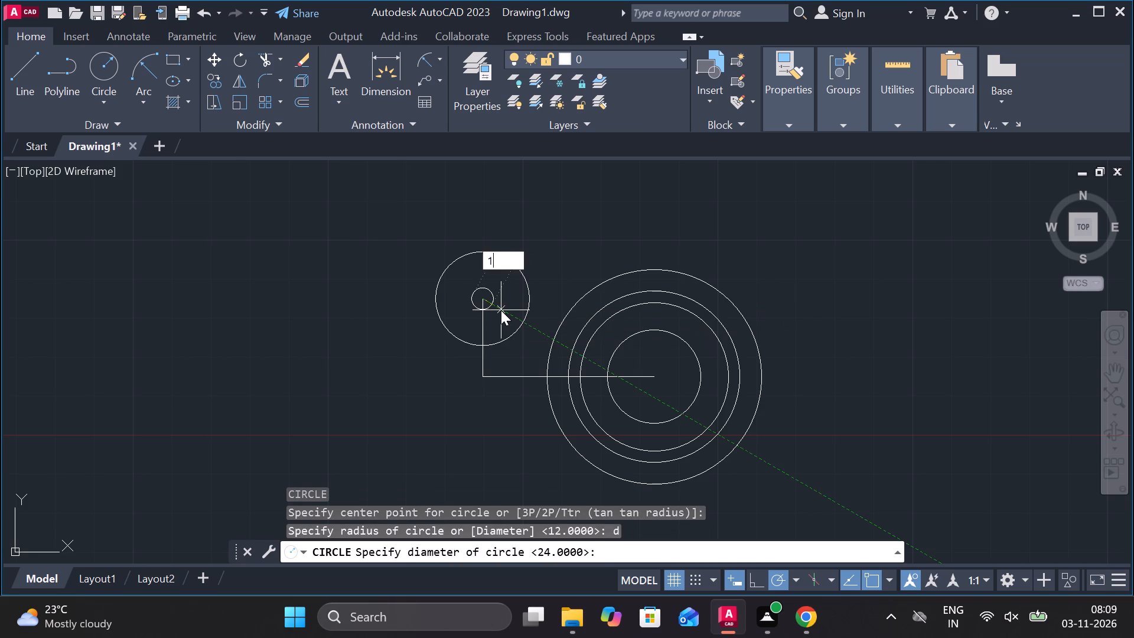
key("space")
Draw an 18-diameter circle on the same centre, between the 12- and 24-diameter circles at the vertical line's end.
type("c")
key("space")
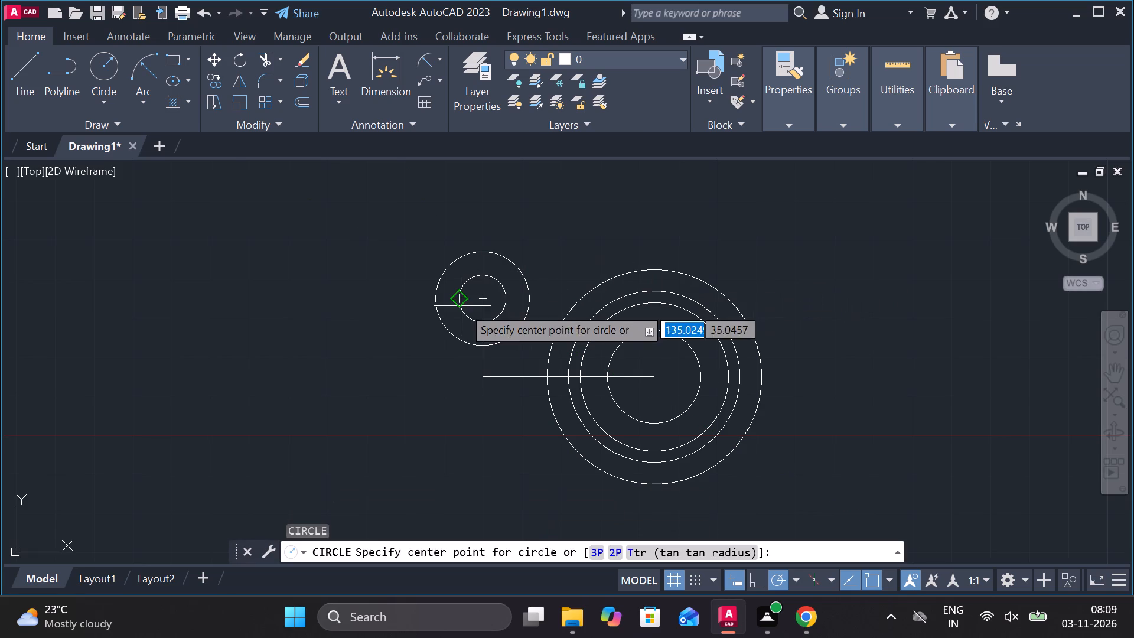
left_click(483, 298)
key("d")
key("space")
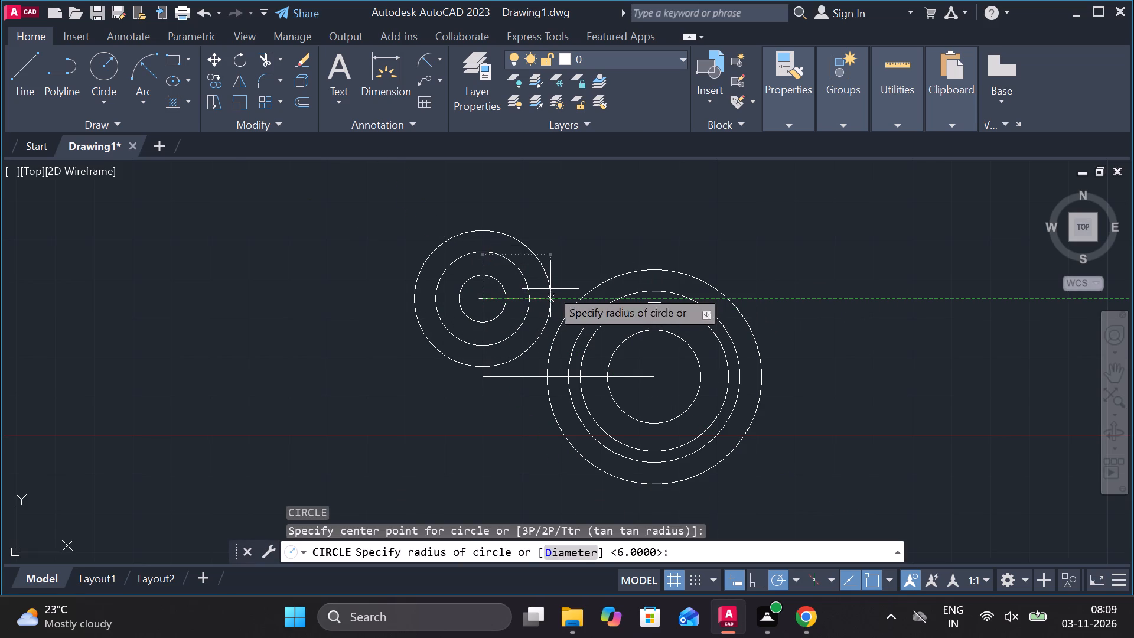
type("18")
key("Return")
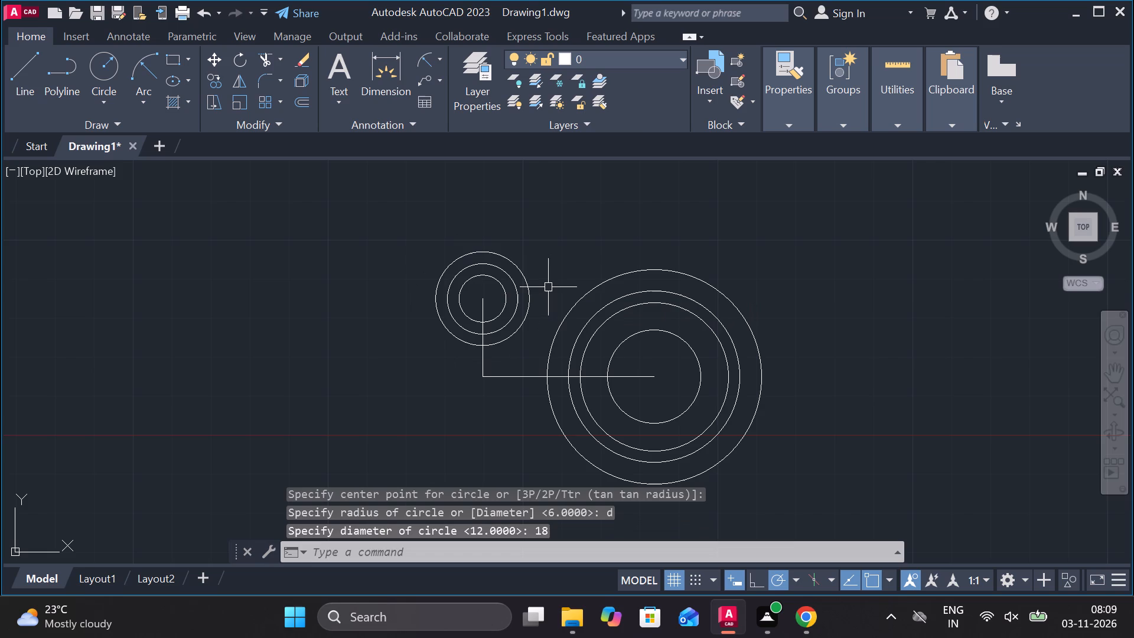
scroll(562, 290, "down", 2)
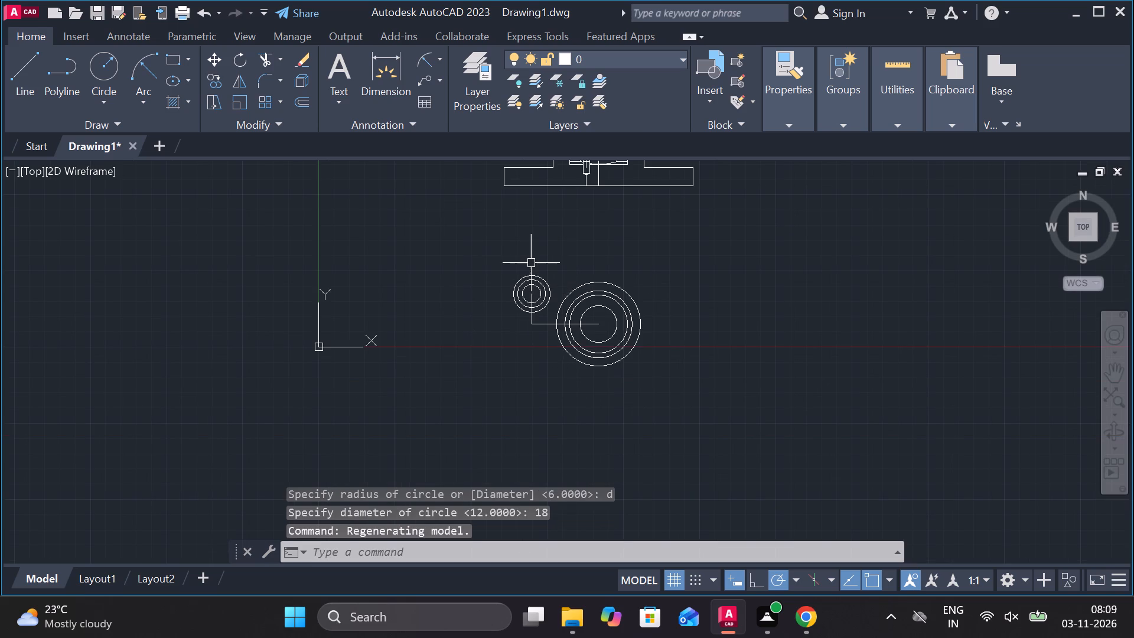
Replace the 24-diameter circle of the corner set with an 18-radius circle on the same centre.
scroll(543, 284, "up", 3)
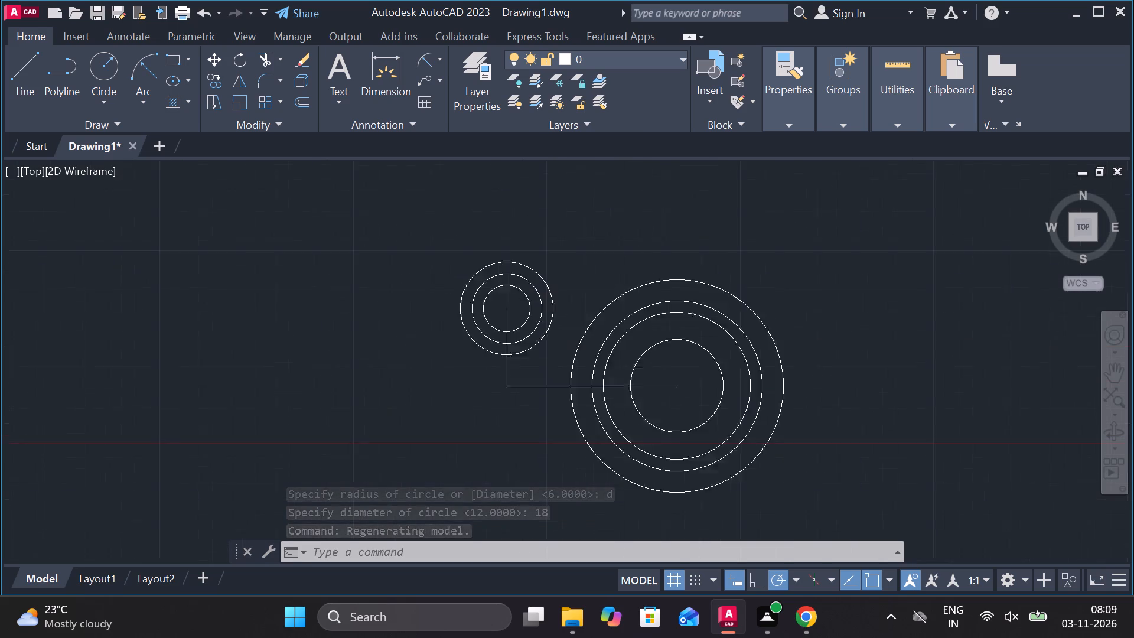
left_click(543, 283)
type("e c")
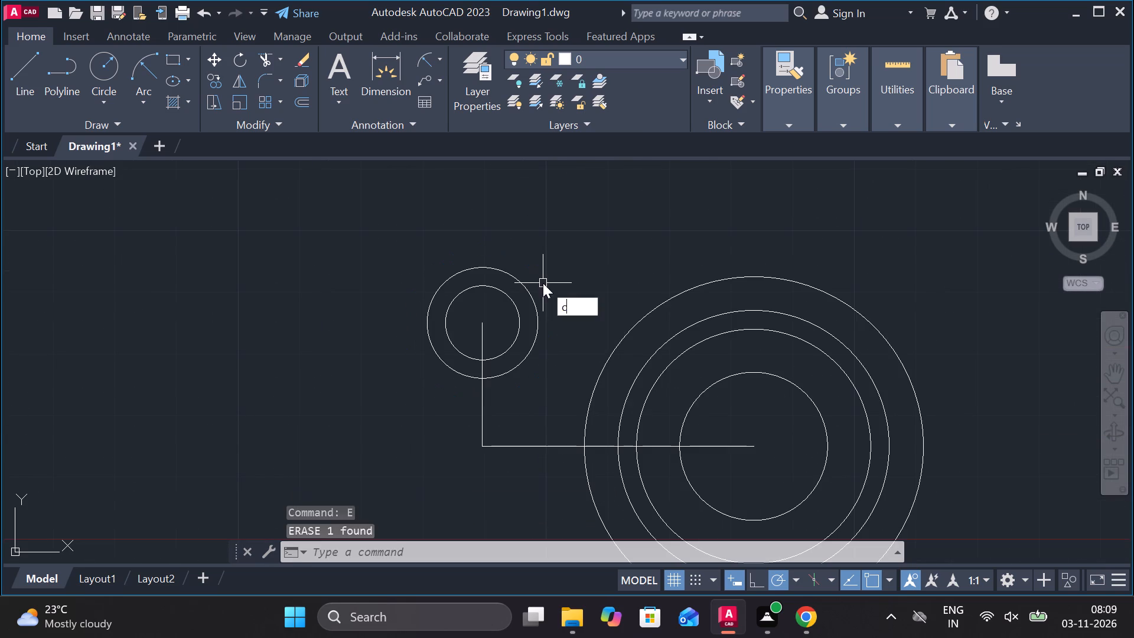
key("space")
left_click(493, 323)
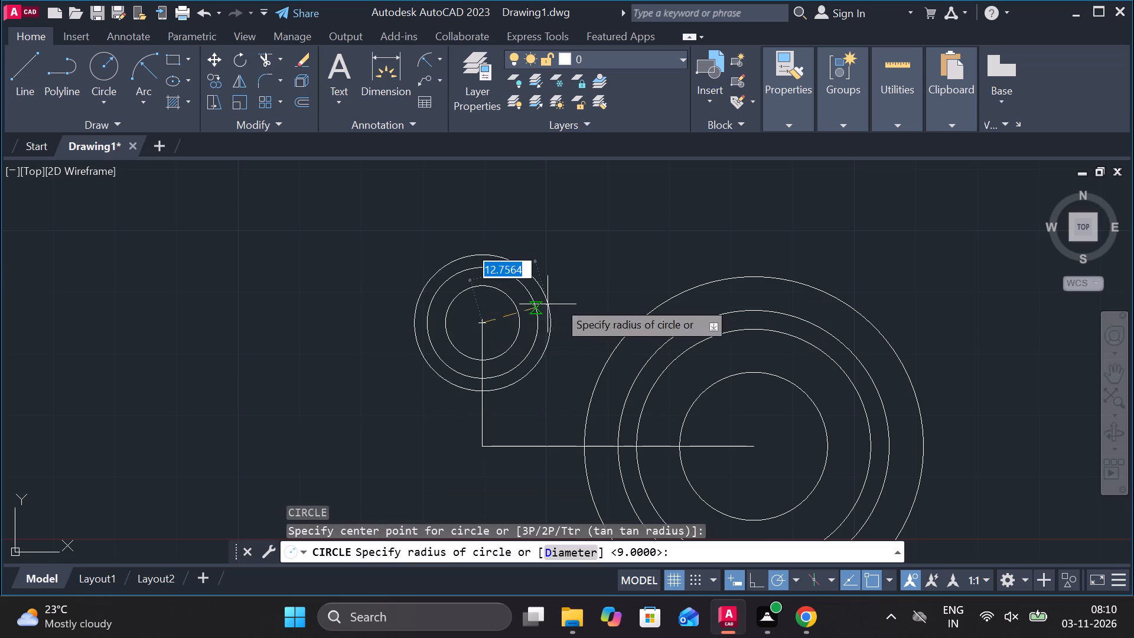
key("d")
key("BackSpace")
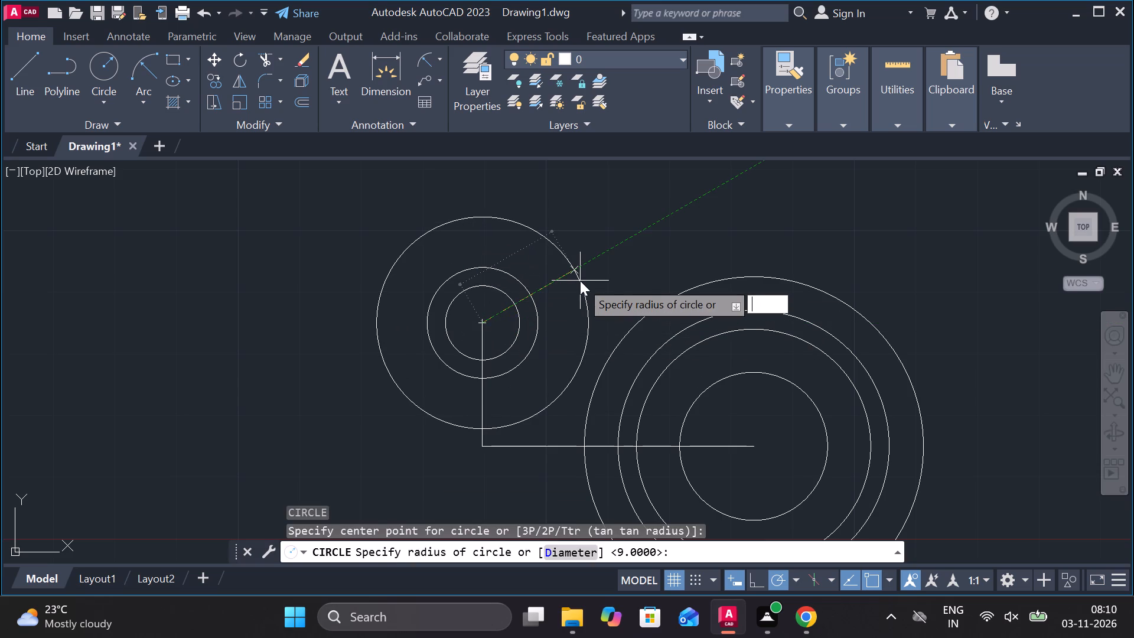
type("18")
key("Return")
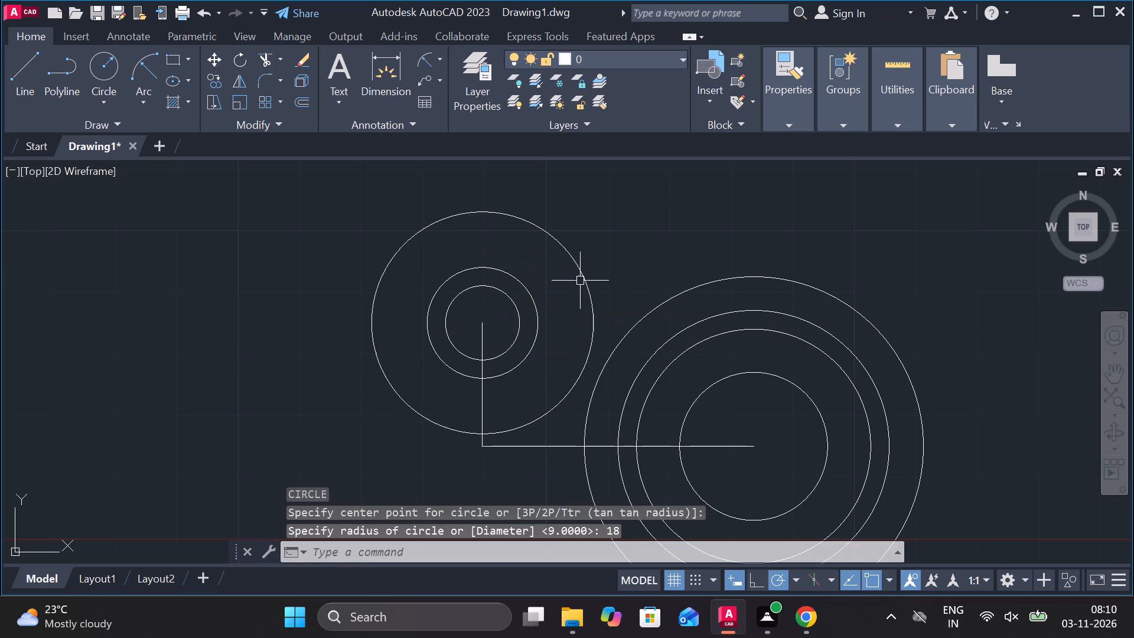
Mirror the three corner circles about the horizontal line through the central circles' centre, keeping the originals.
scroll(632, 285, "down", 1)
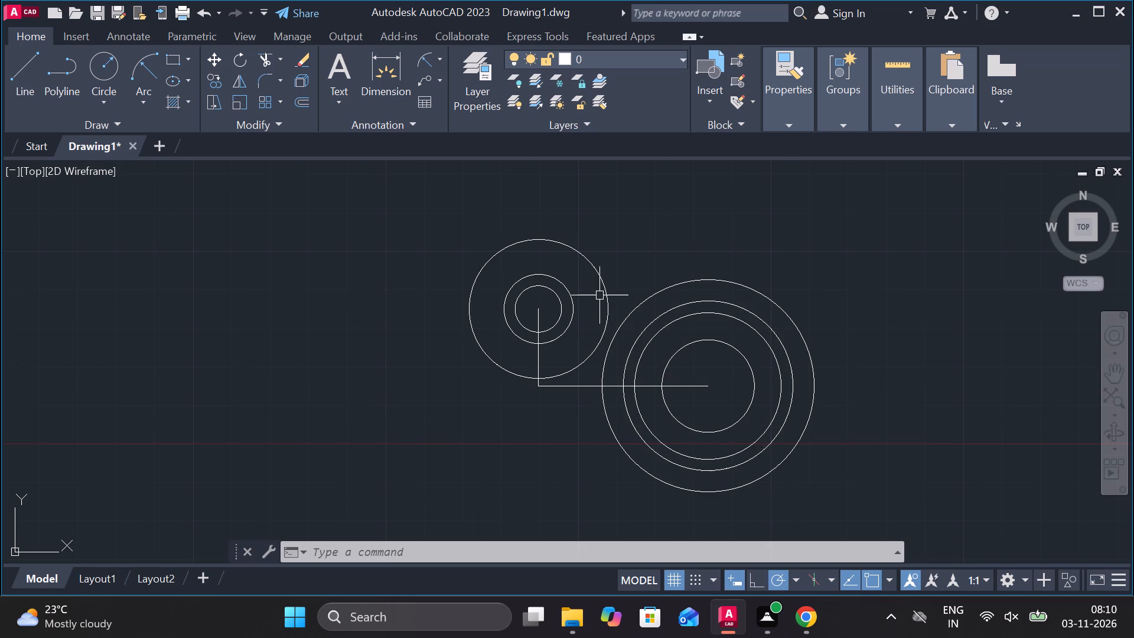
left_click(599, 271)
left_click(568, 287)
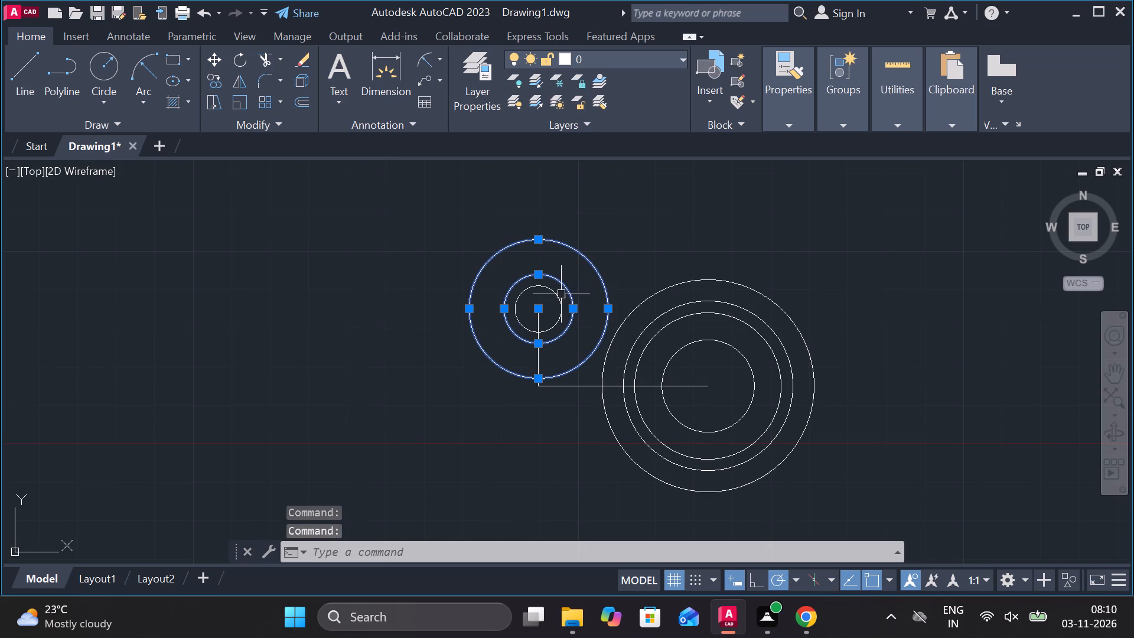
left_click(561, 295)
type("mi")
key("Return")
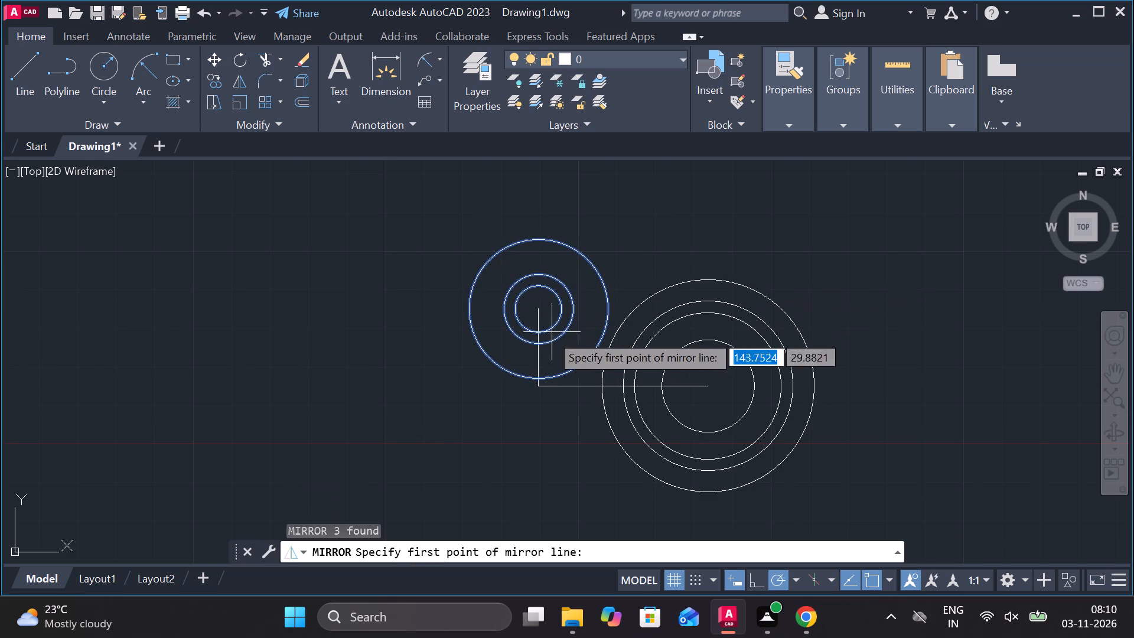
left_click(536, 392)
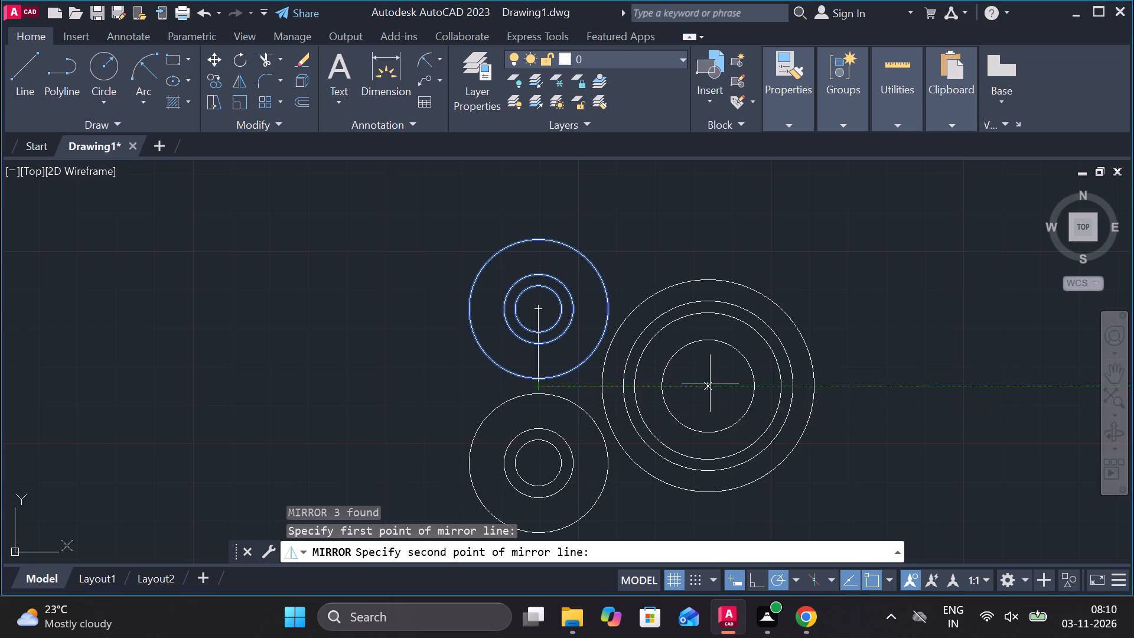
left_click(712, 383)
left_click_drag(749, 457, 712, 383)
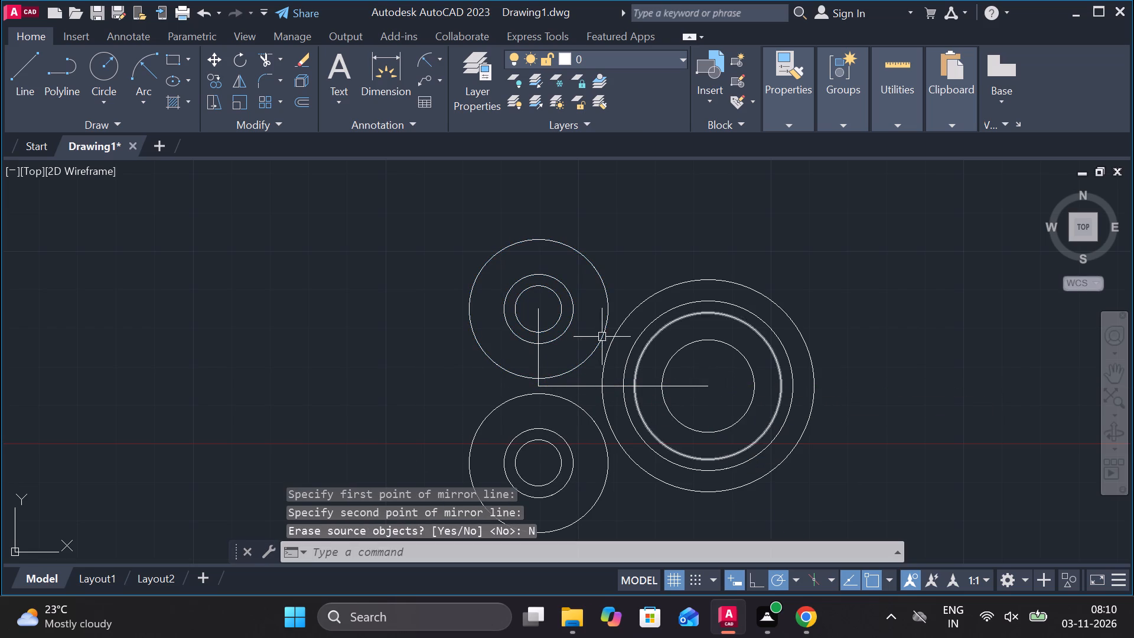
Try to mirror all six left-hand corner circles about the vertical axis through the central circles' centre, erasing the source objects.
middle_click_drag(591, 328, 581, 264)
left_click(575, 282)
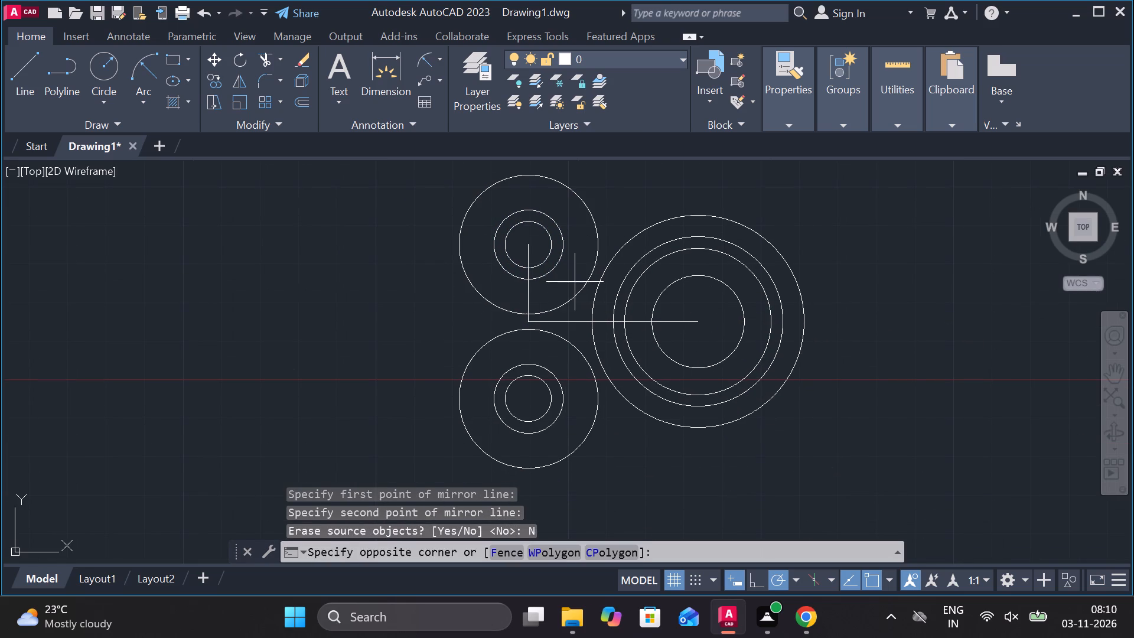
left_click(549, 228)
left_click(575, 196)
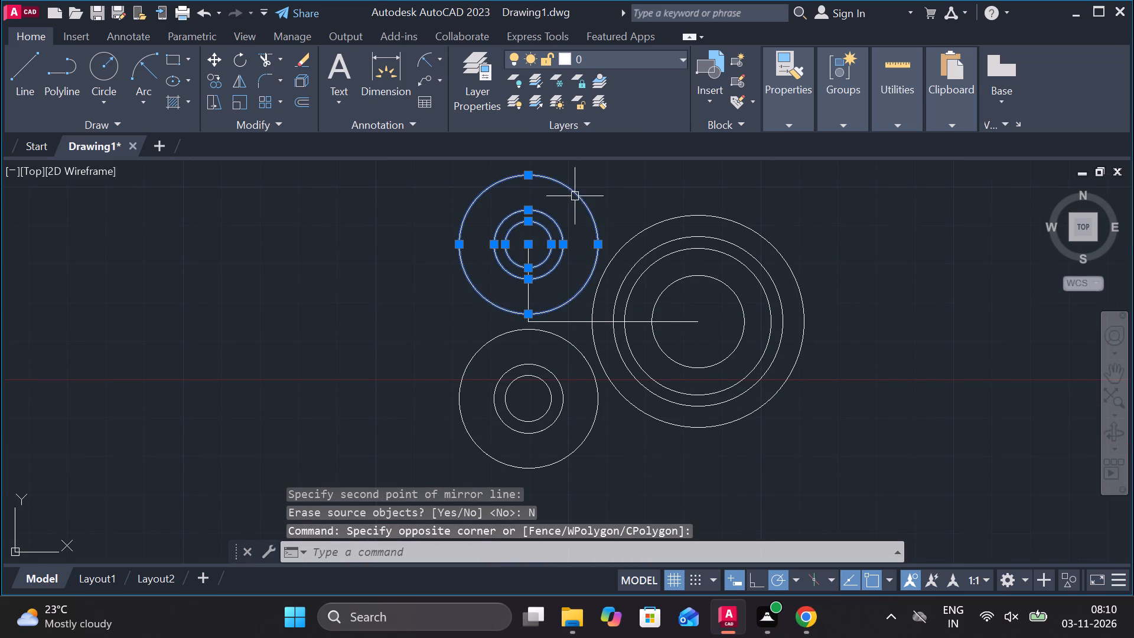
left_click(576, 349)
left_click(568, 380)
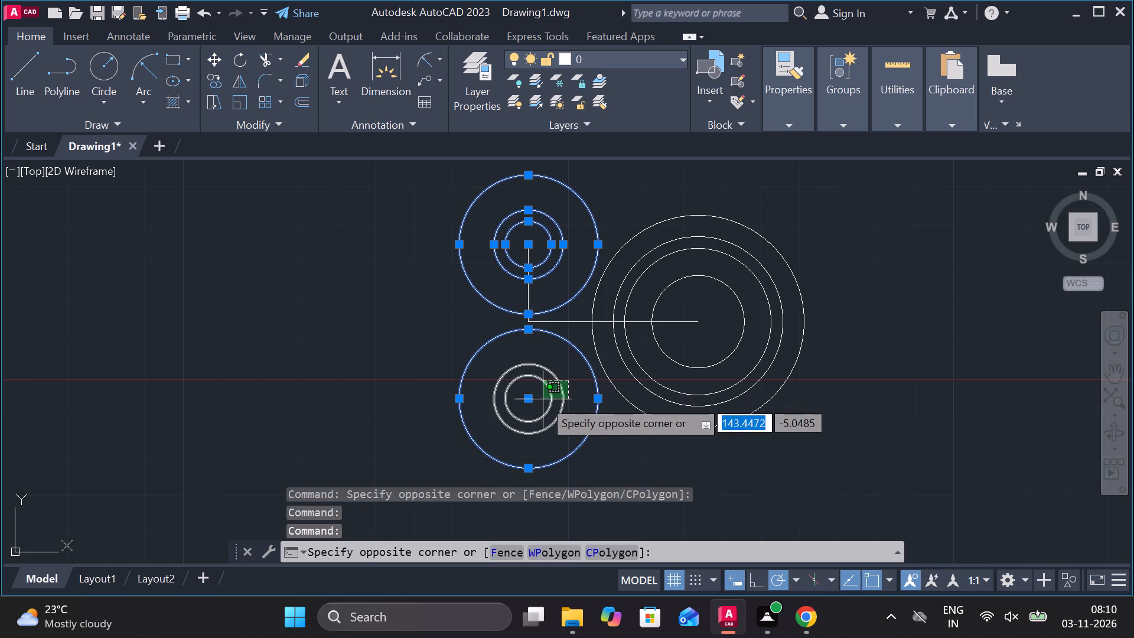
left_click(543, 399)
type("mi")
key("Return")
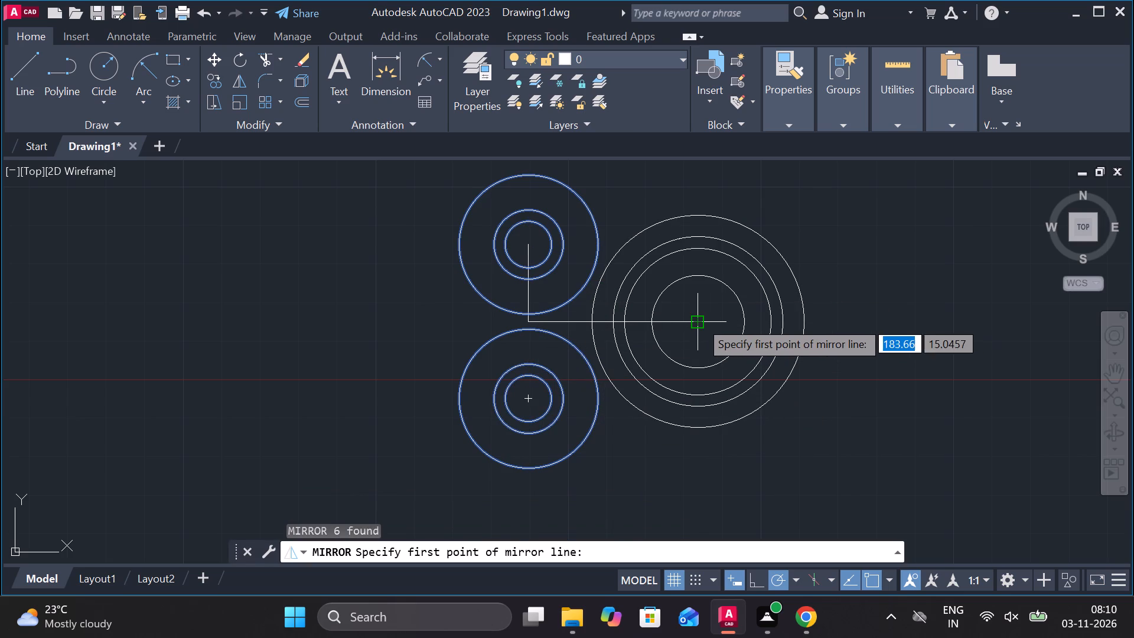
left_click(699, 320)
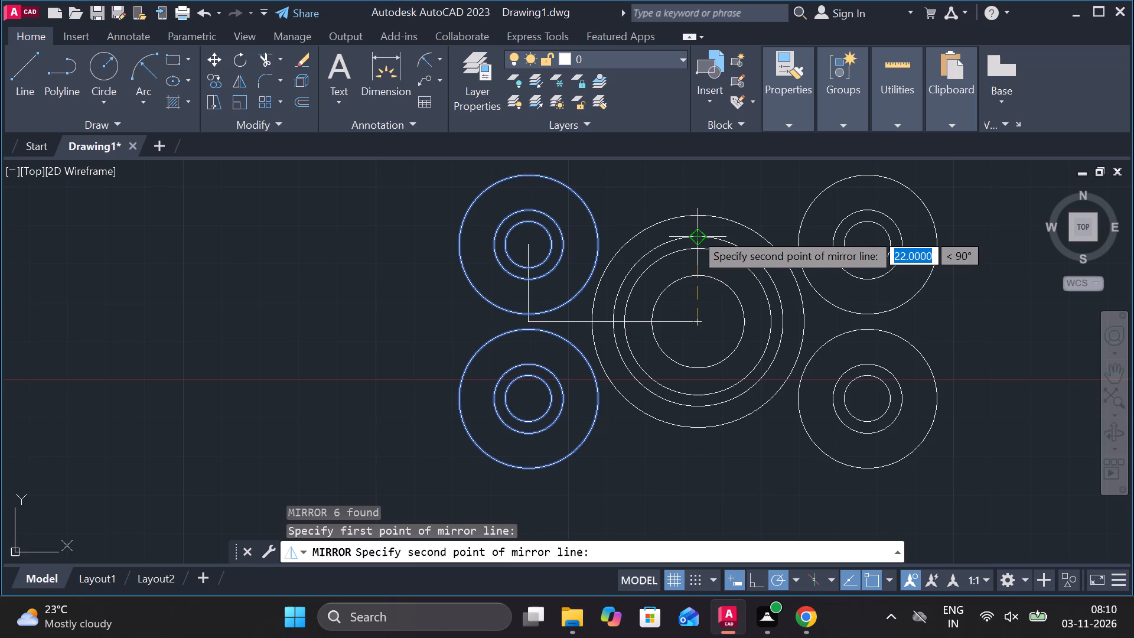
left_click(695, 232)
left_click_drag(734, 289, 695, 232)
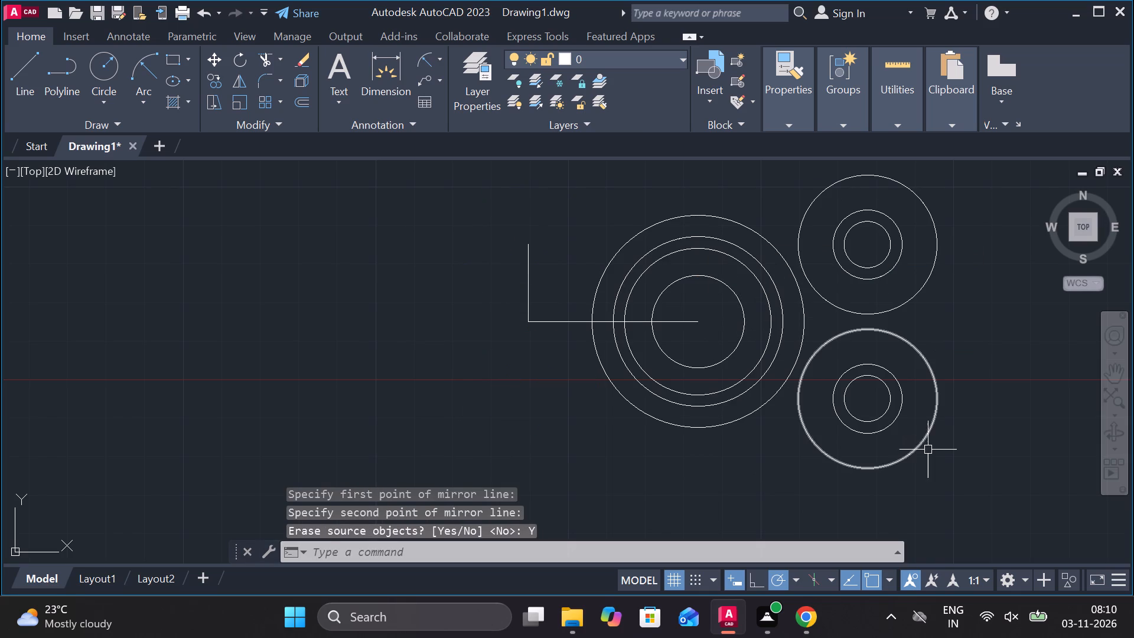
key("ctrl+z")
Mirror the three lower-left circles and the two larger upper-left circles about the vertical axis through the central circles' centre, keeping the originals.
left_click(572, 476)
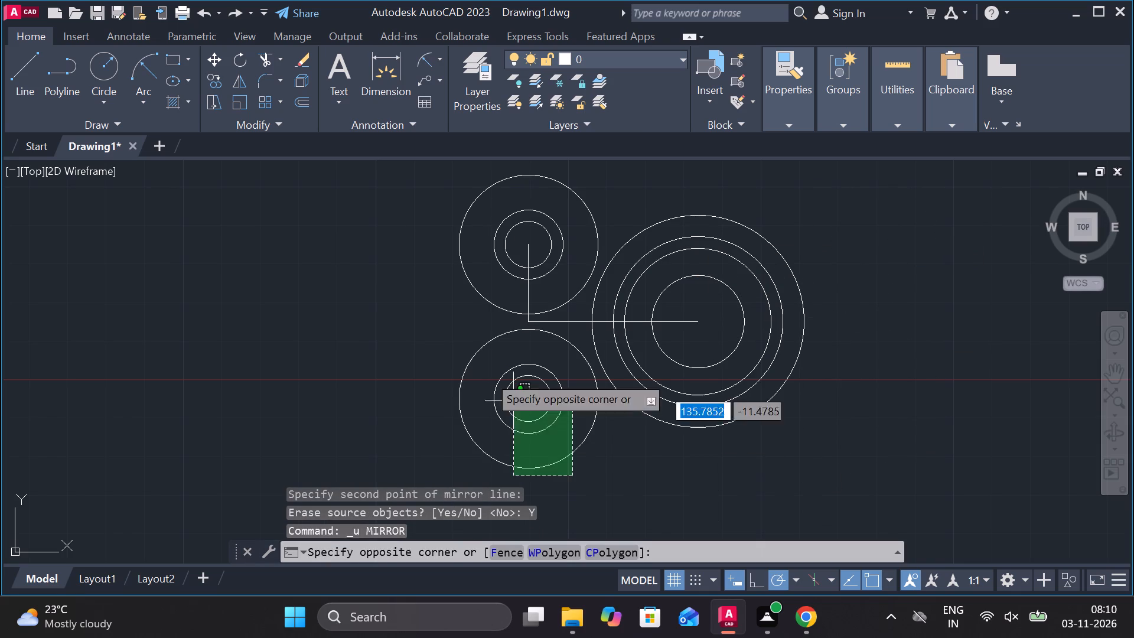
left_click(419, 350)
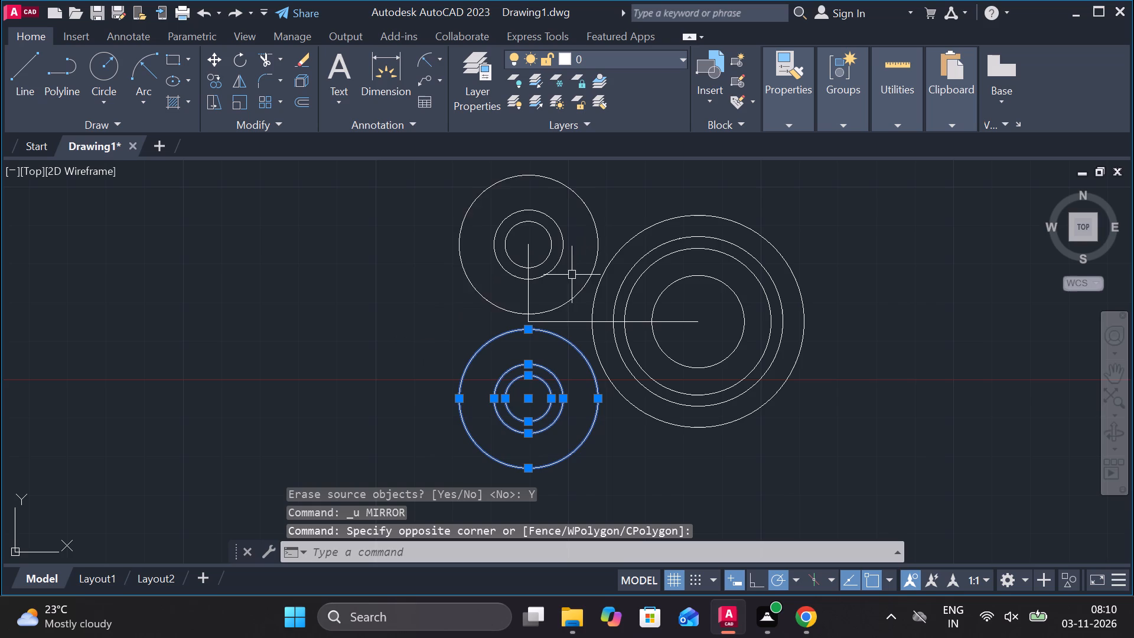
left_click_drag(572, 311, 565, 301)
left_click(553, 168)
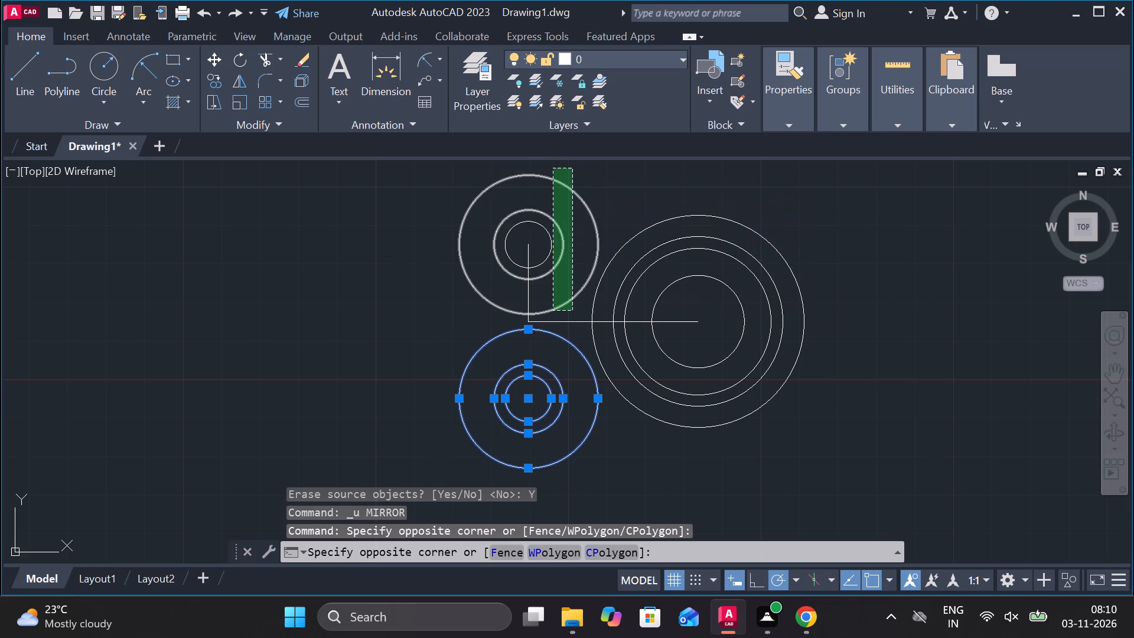
type("mi")
key("Return")
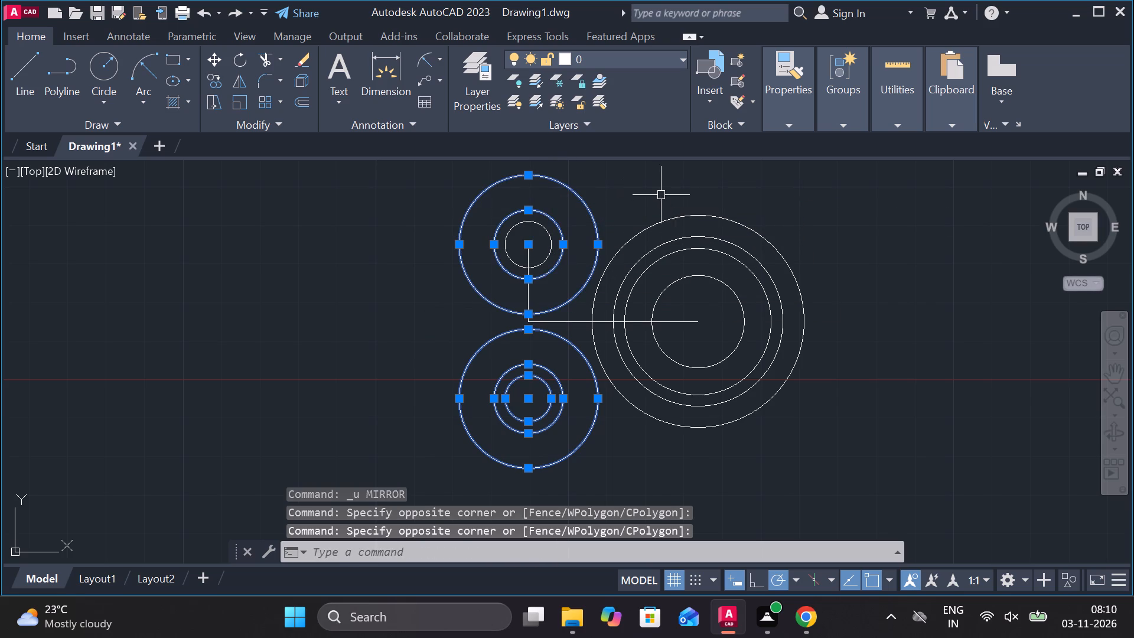
left_click(697, 322)
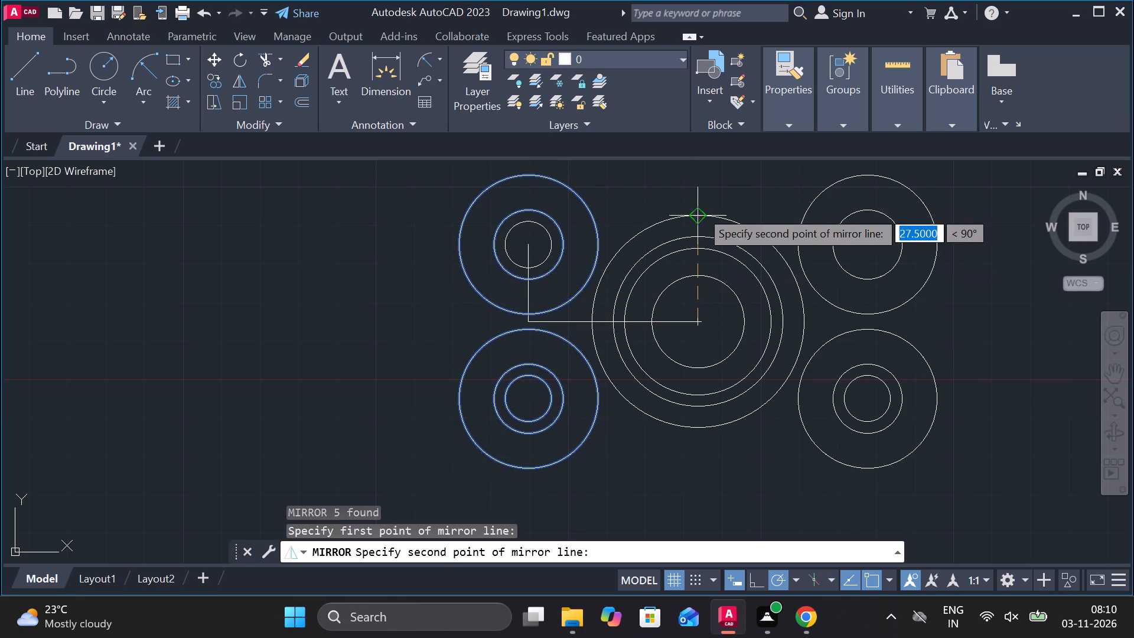
left_click(700, 210)
left_click_drag(739, 278, 700, 210)
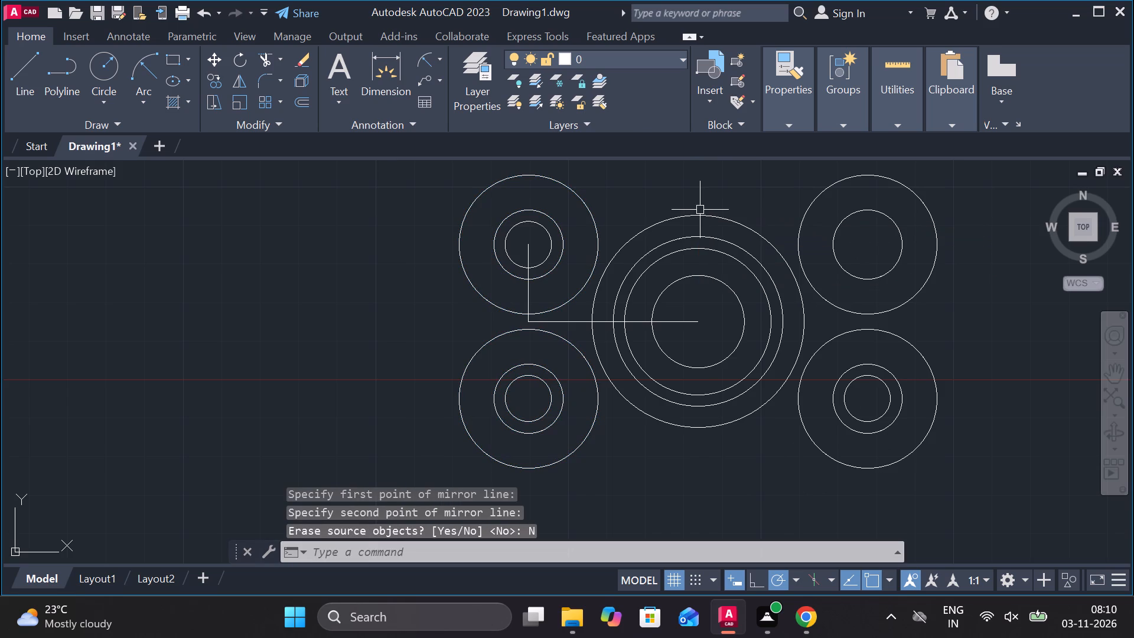
Draw a line tangent to the tops of the upper-left and upper-right 18-radius circles.
key("l")
key("Return")
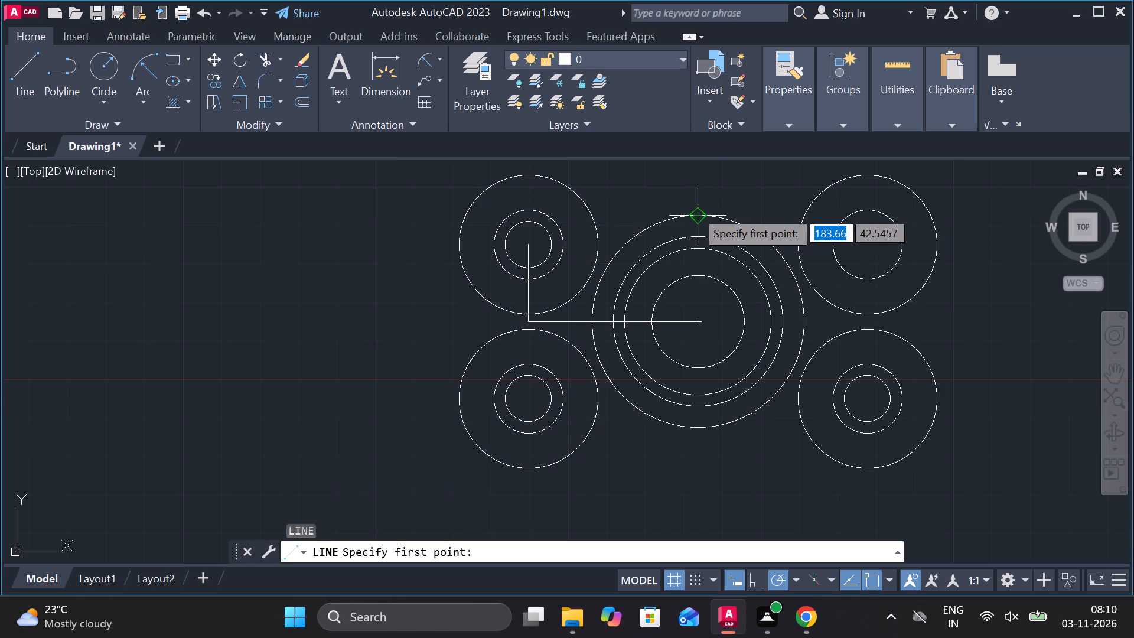
type("tan")
key("space")
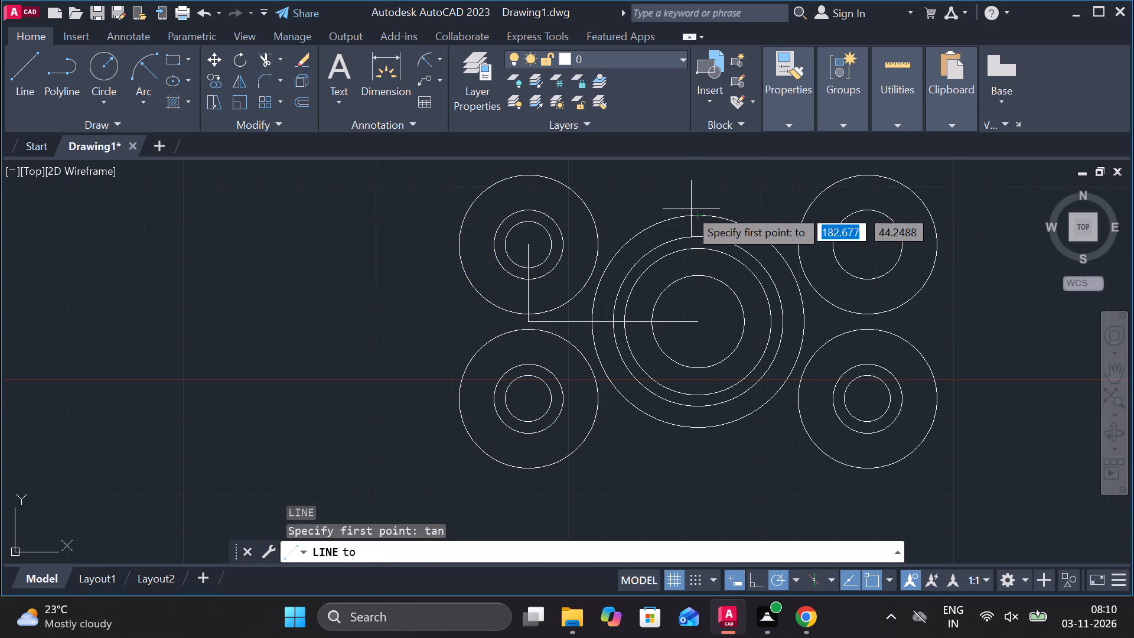
left_click(530, 177)
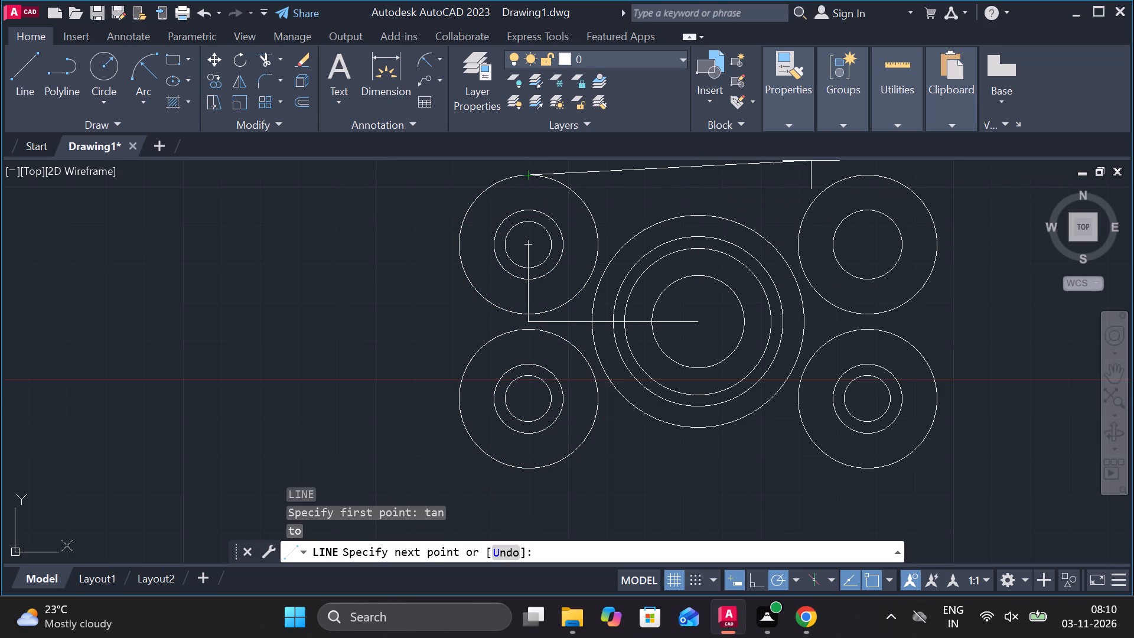
type("tan")
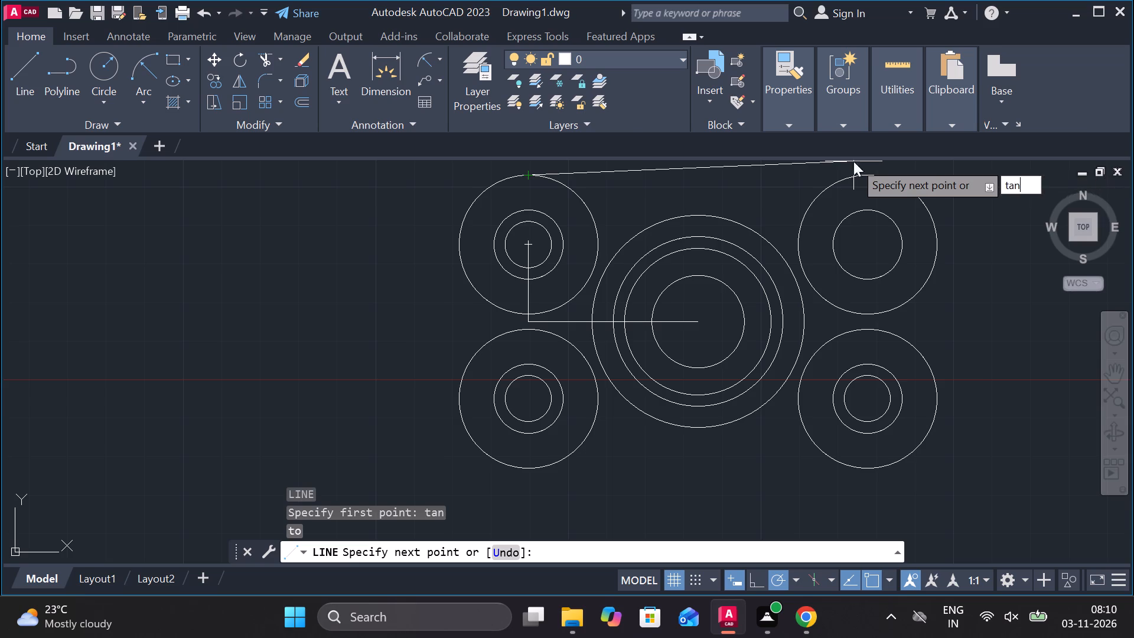
key("space")
left_click(871, 179)
key("Escape")
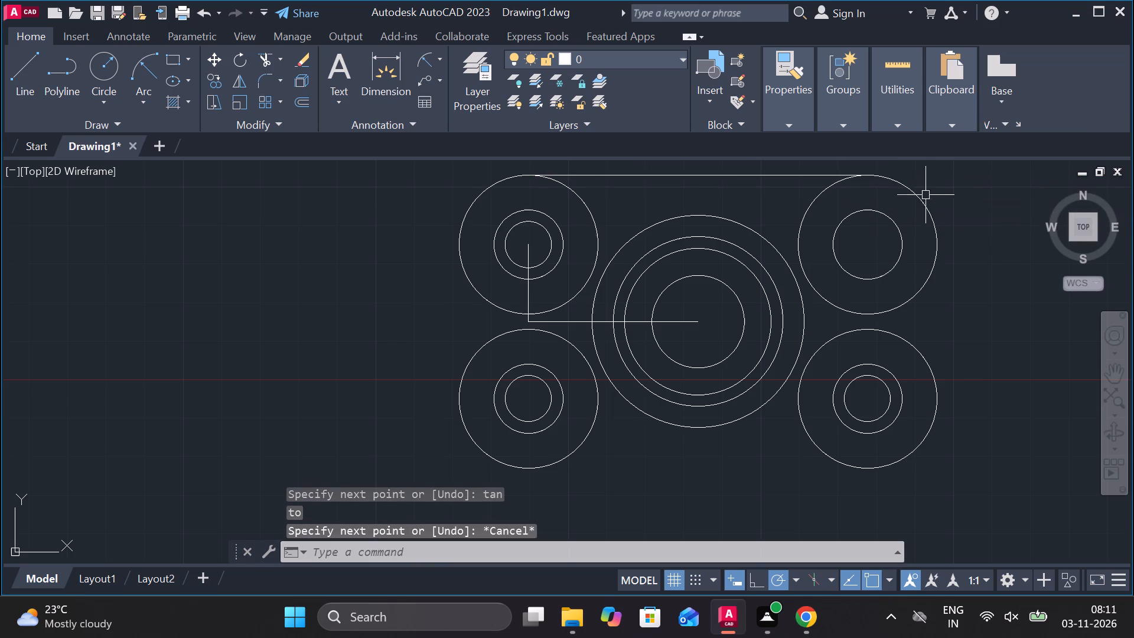
Draw a line tangent to the outer right sides of the upper-right and lower-right 18-radius circles.
type("l")
key("space")
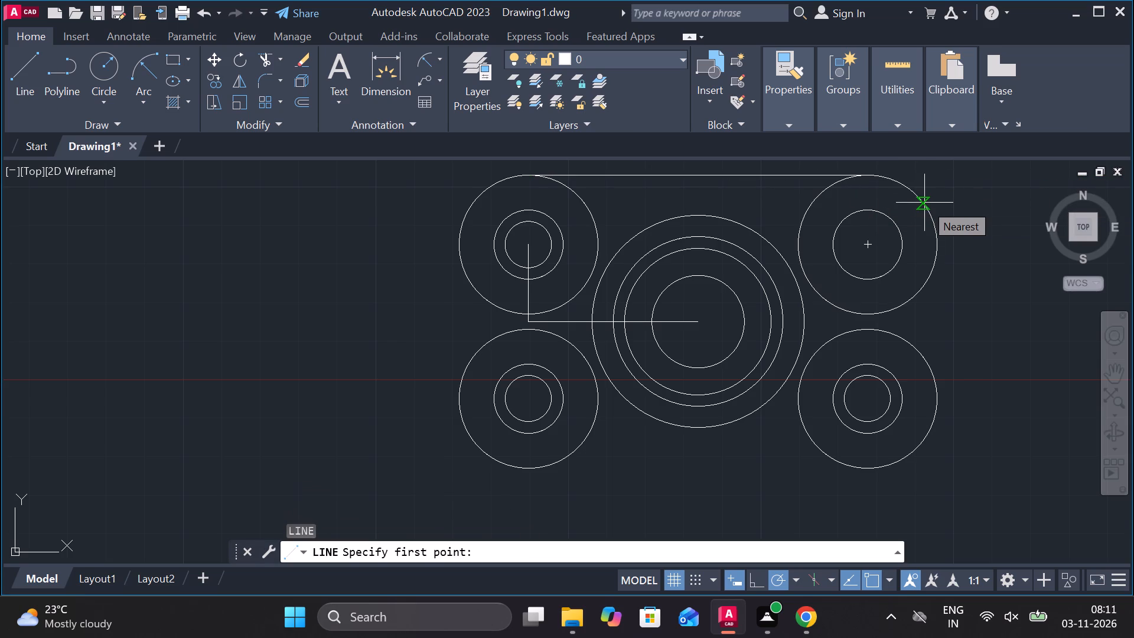
type("tan")
key("space")
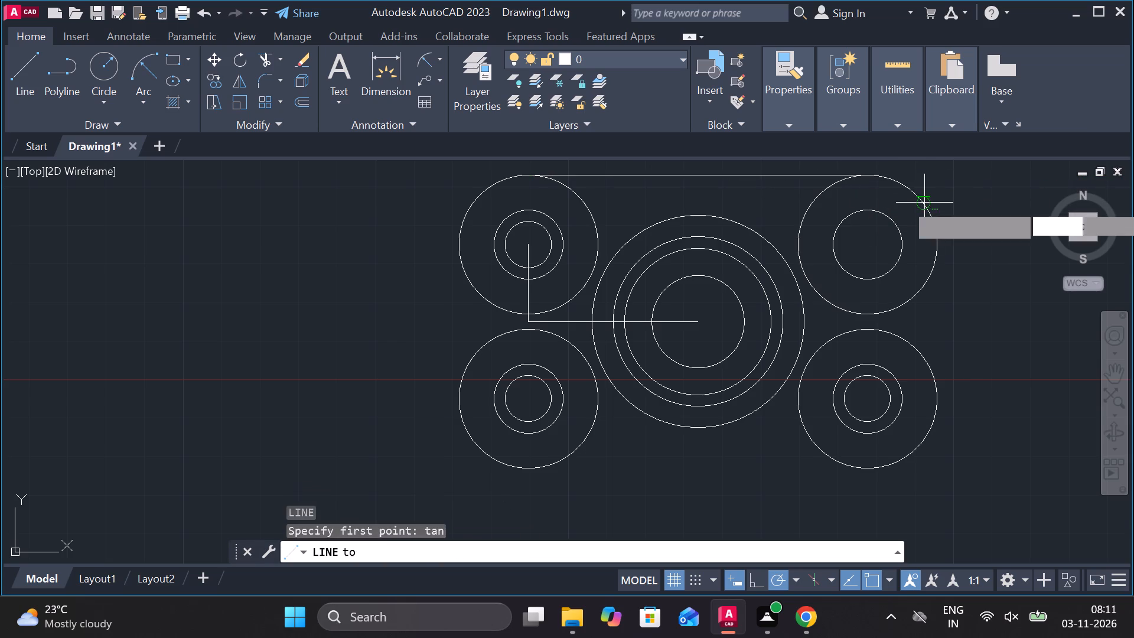
left_click(933, 220)
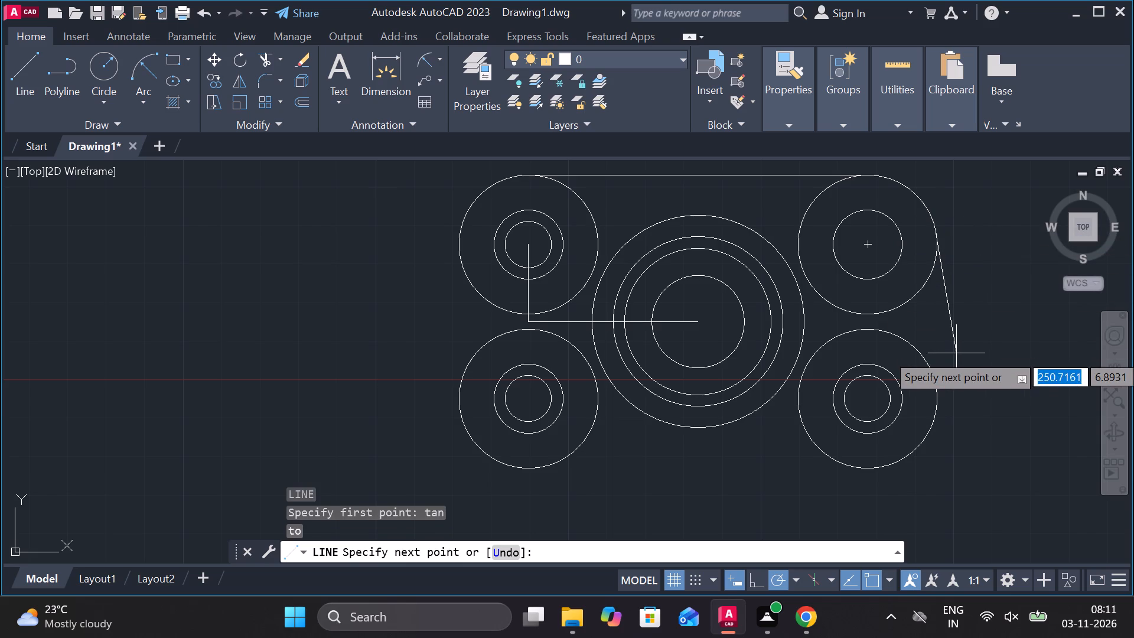
type("tan")
key("space")
left_click(940, 396)
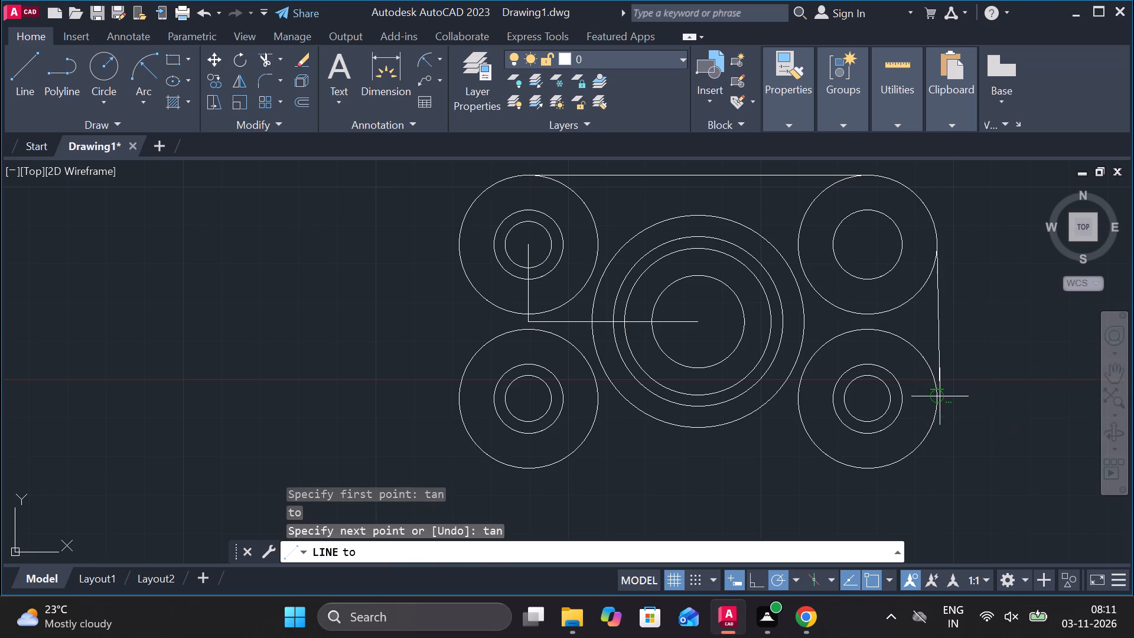
key("Escape")
Draw a line tangent to the bottoms of the lower-right and lower-left 18-radius circles.
type("l t")
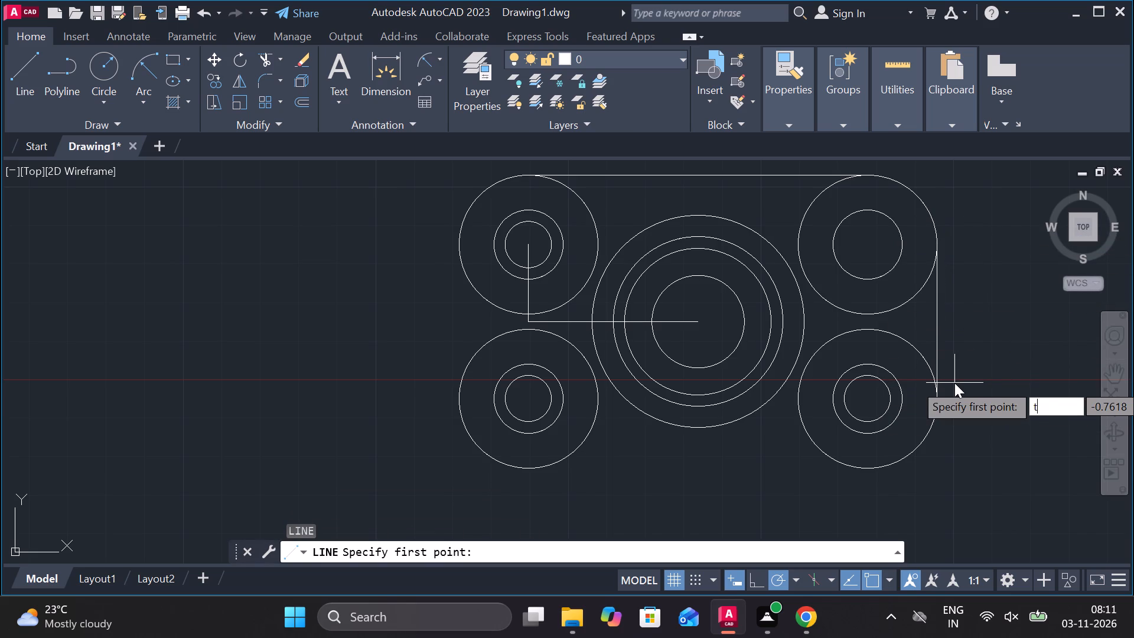
type("an")
key("space")
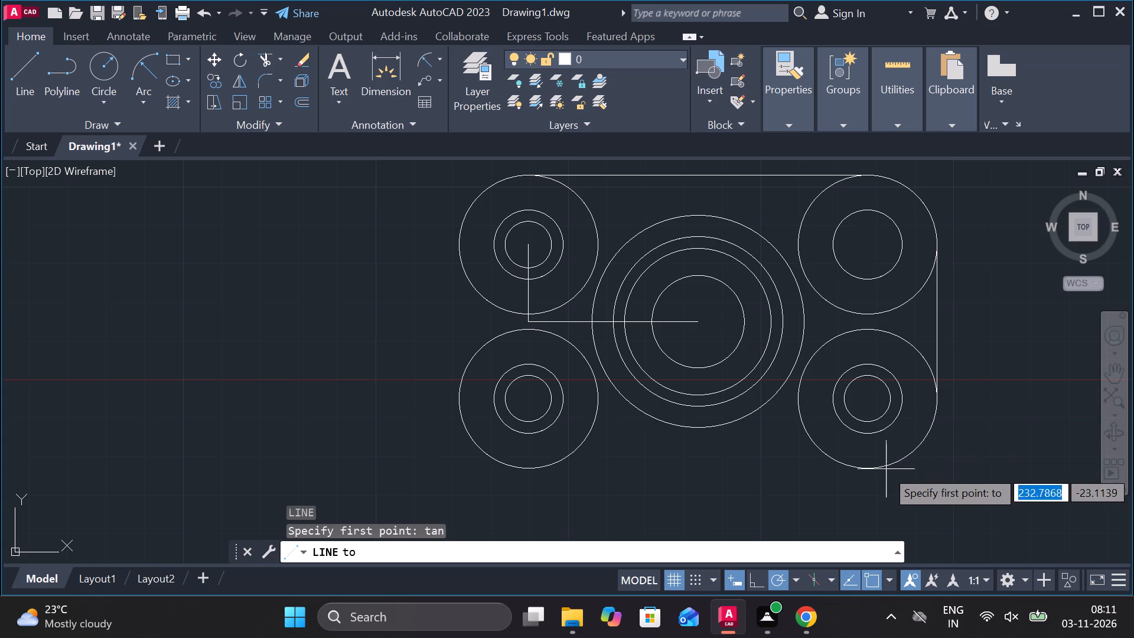
left_click(885, 469)
type("tan")
key("space")
left_click(507, 471)
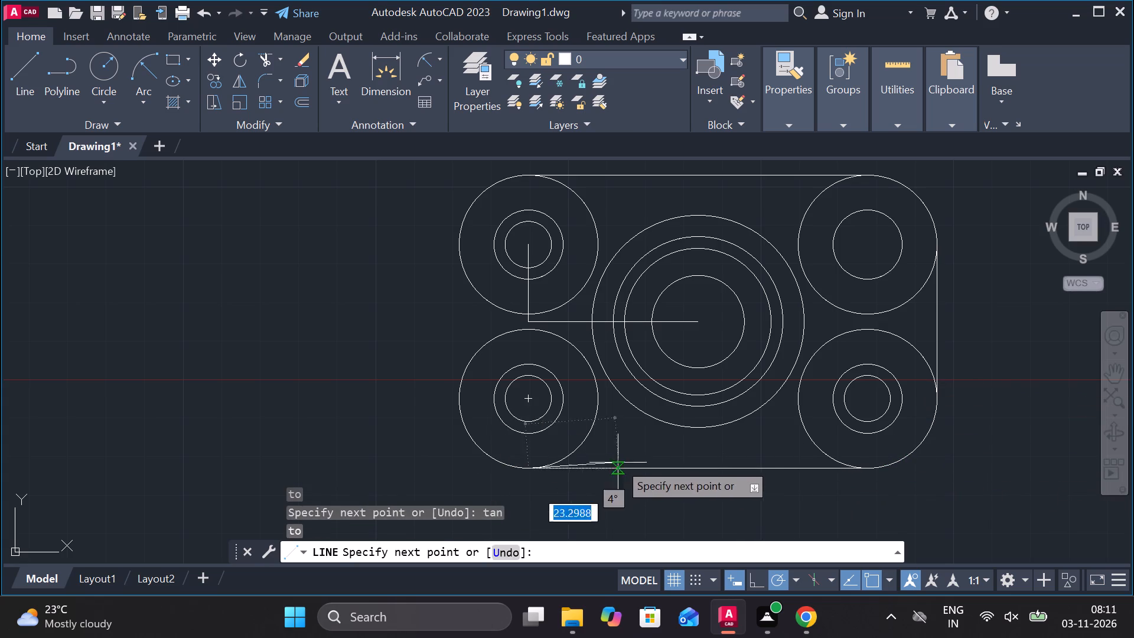
key("Escape")
Draw a line tangent to the outer left sides of the upper-left and lower-left 18-radius circles.
type("l tan")
key("space")
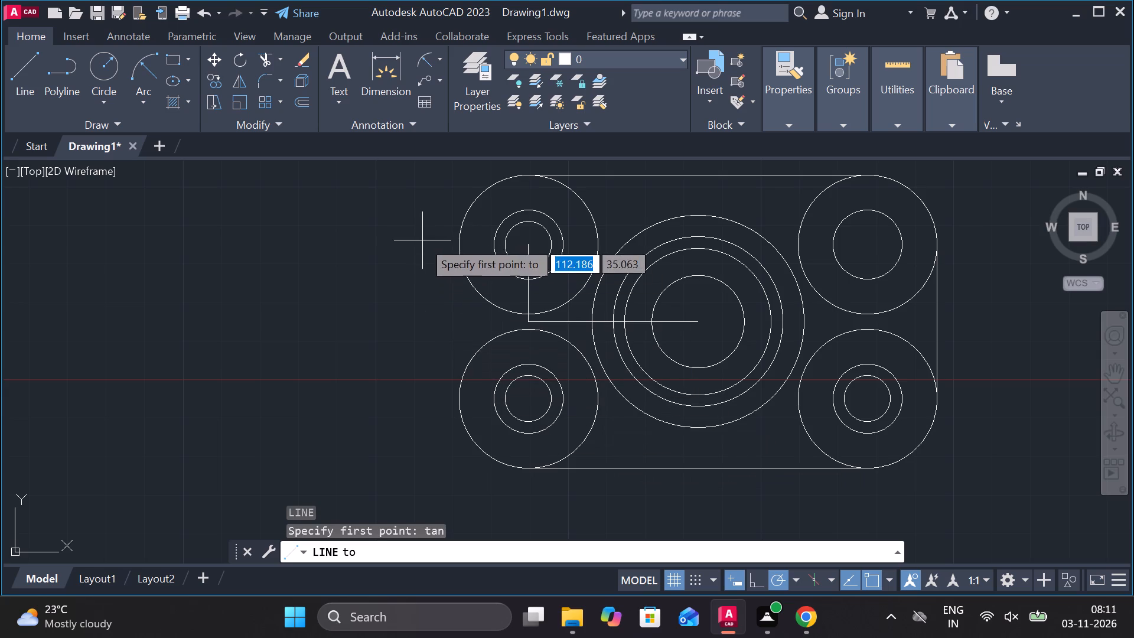
left_click(458, 222)
key("t")
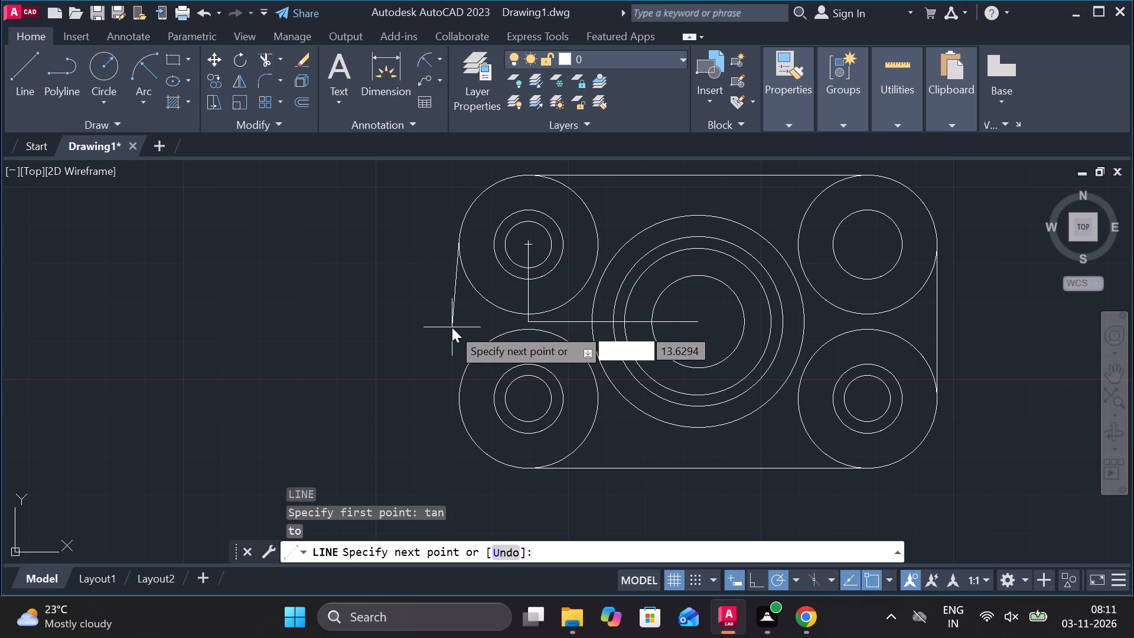
key("a")
type("n")
key("space")
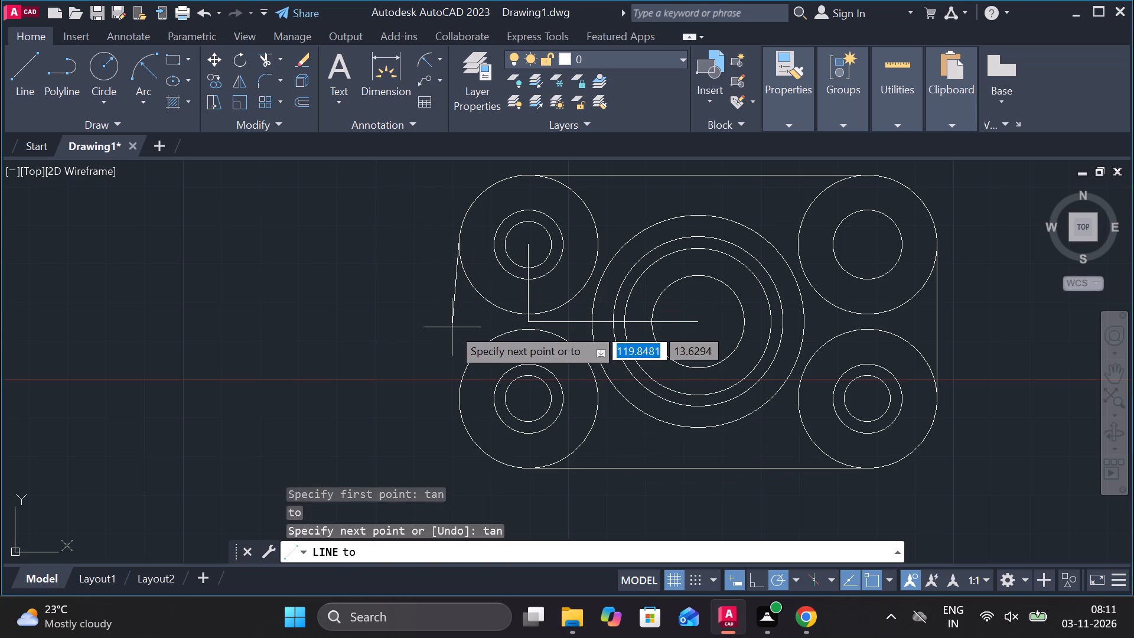
left_click(457, 372)
key("Escape")
Trim the inner arcs of the four 18-radius corner circles, leaving a rounded rectangular outline in the top view.
type("tr")
key("space")
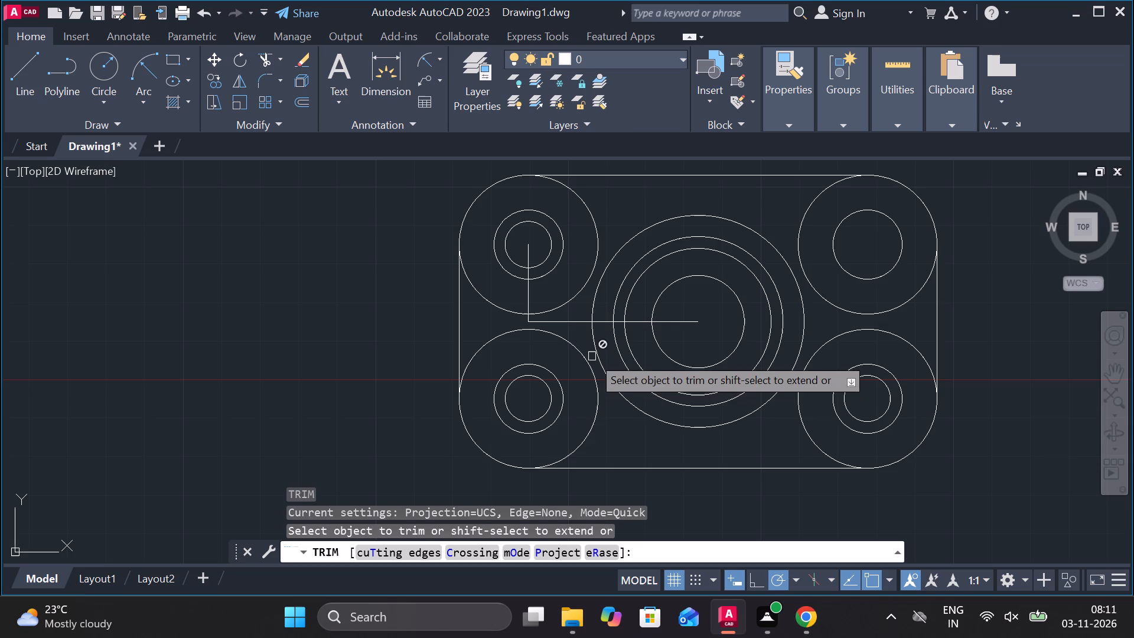
left_click(584, 349)
left_click(568, 300)
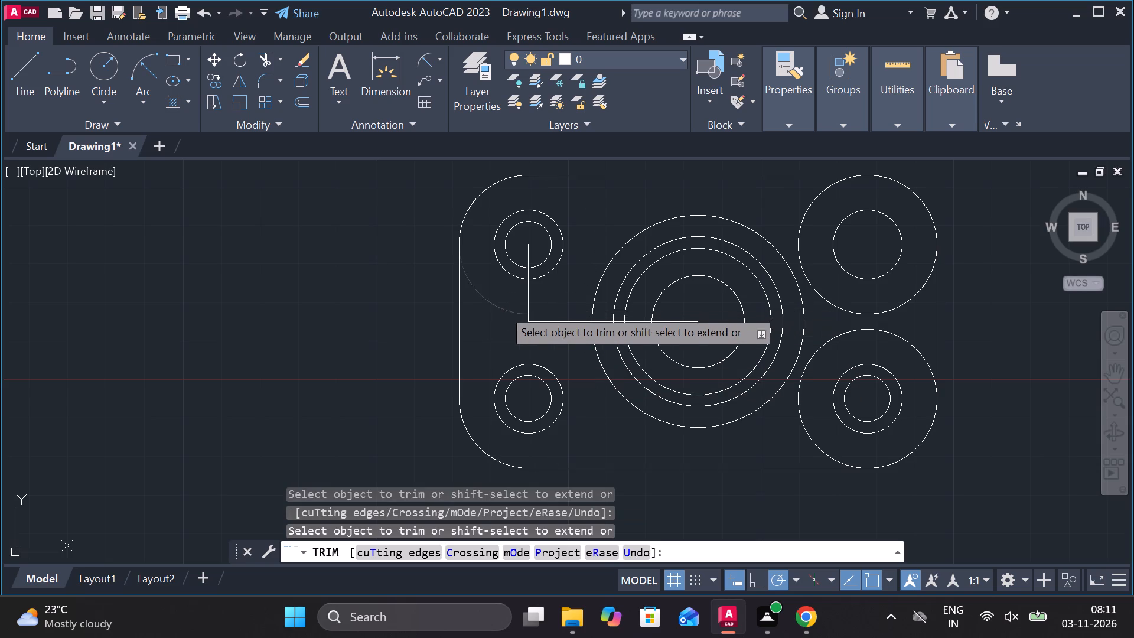
left_click(502, 308)
left_click(838, 289)
left_click(832, 344)
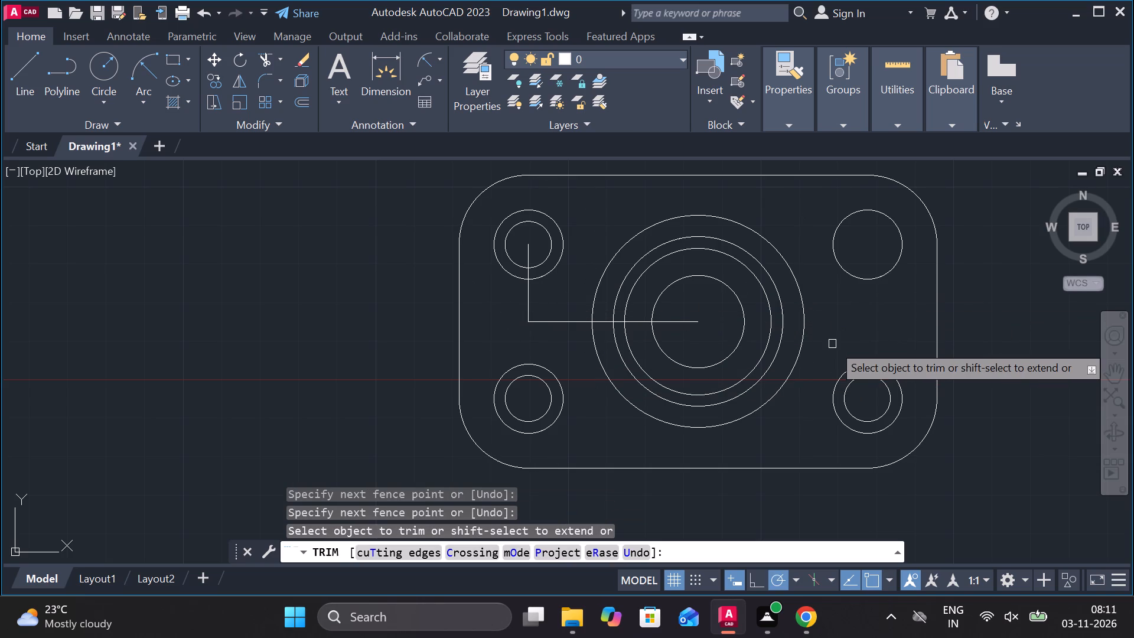
key("Escape")
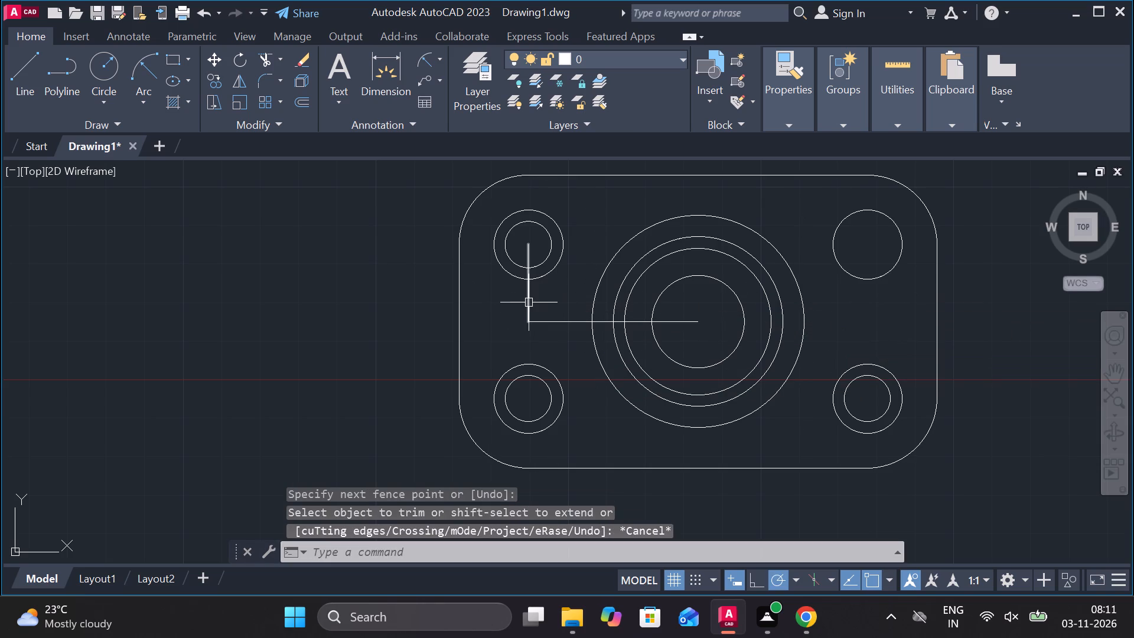
Erase the vertical and horizontal construction lines between the upper-left hole's centre and the central circles' centre.
left_click(527, 301)
type("e")
key("space")
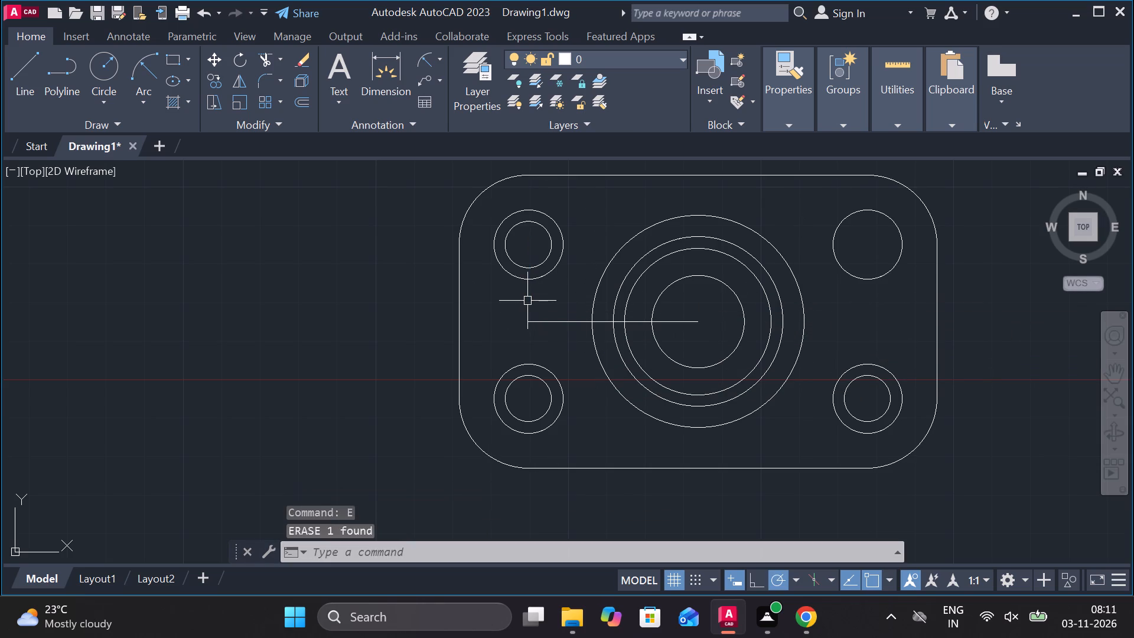
left_click(581, 321)
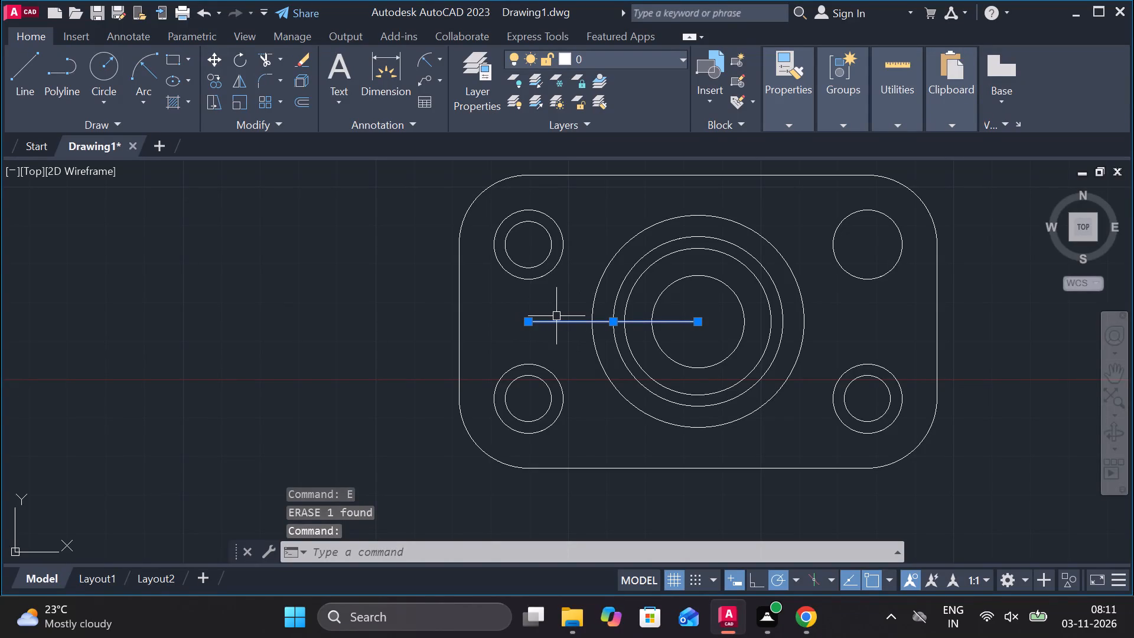
type("e")
key("space")
Add centre marks to the four corner holes and the largest central circle of the top view.
type("cm")
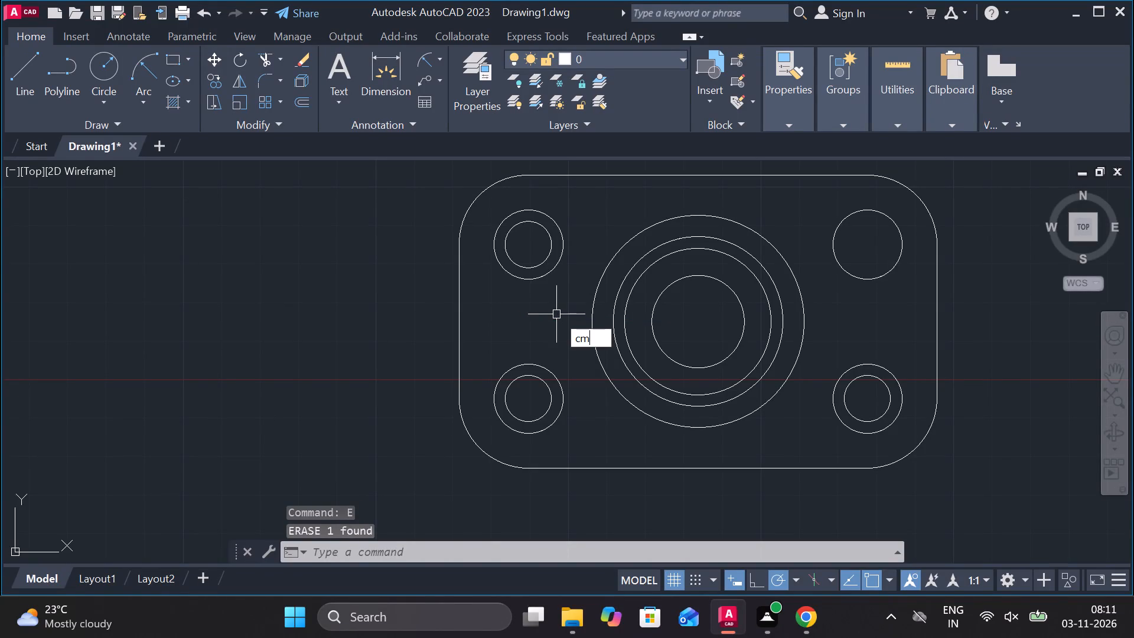
key("space")
left_click(545, 280)
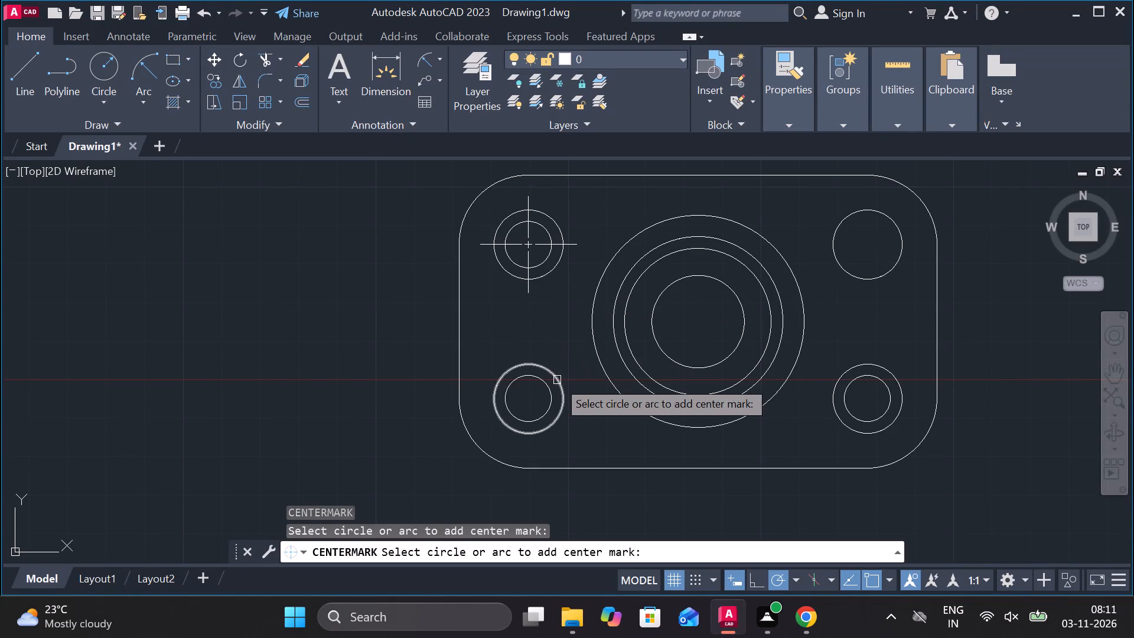
left_click(557, 380)
left_click(856, 272)
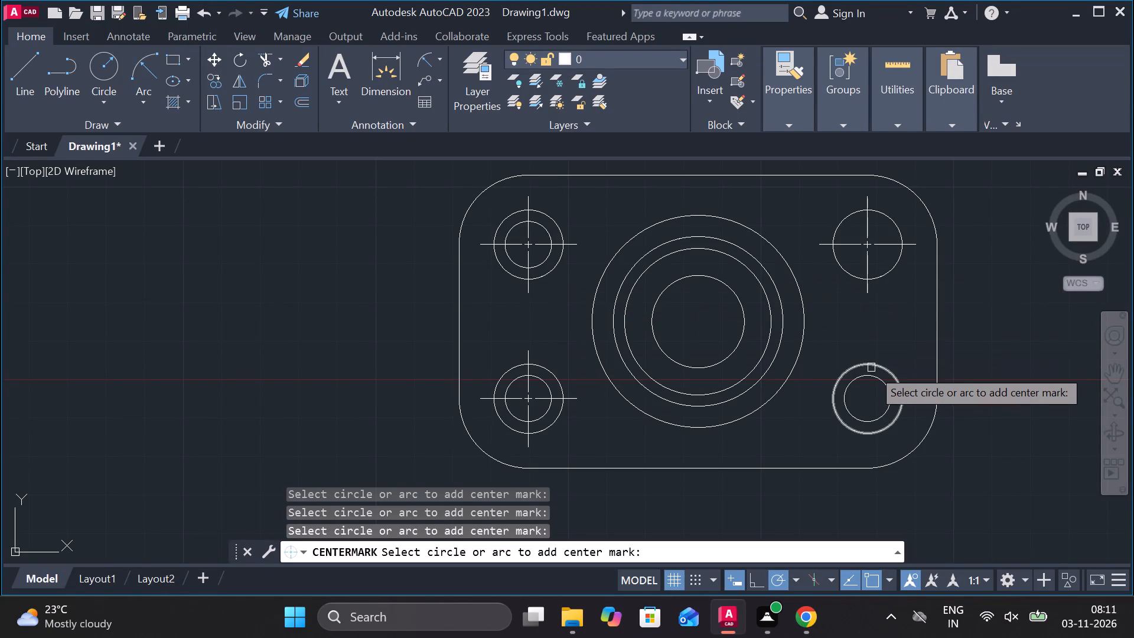
left_click(886, 371)
left_click(804, 313)
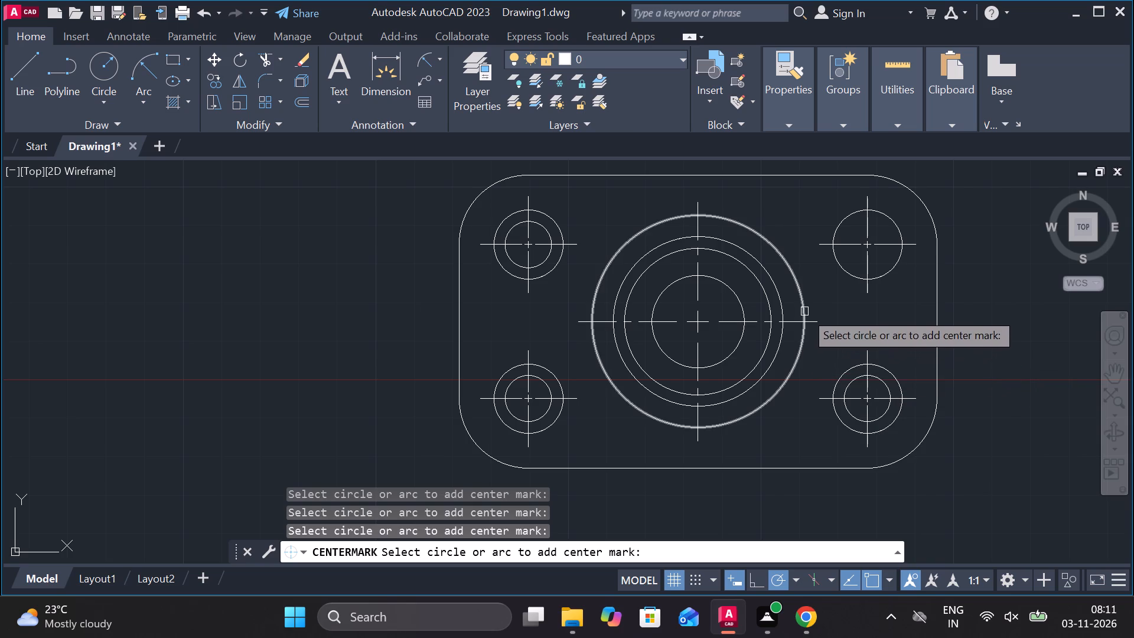
middle_click_drag(872, 313, 828, 316)
key("Escape")
Draw a 12-diameter circle at the centre of the upper-right corner hole.
type("c")
key("space")
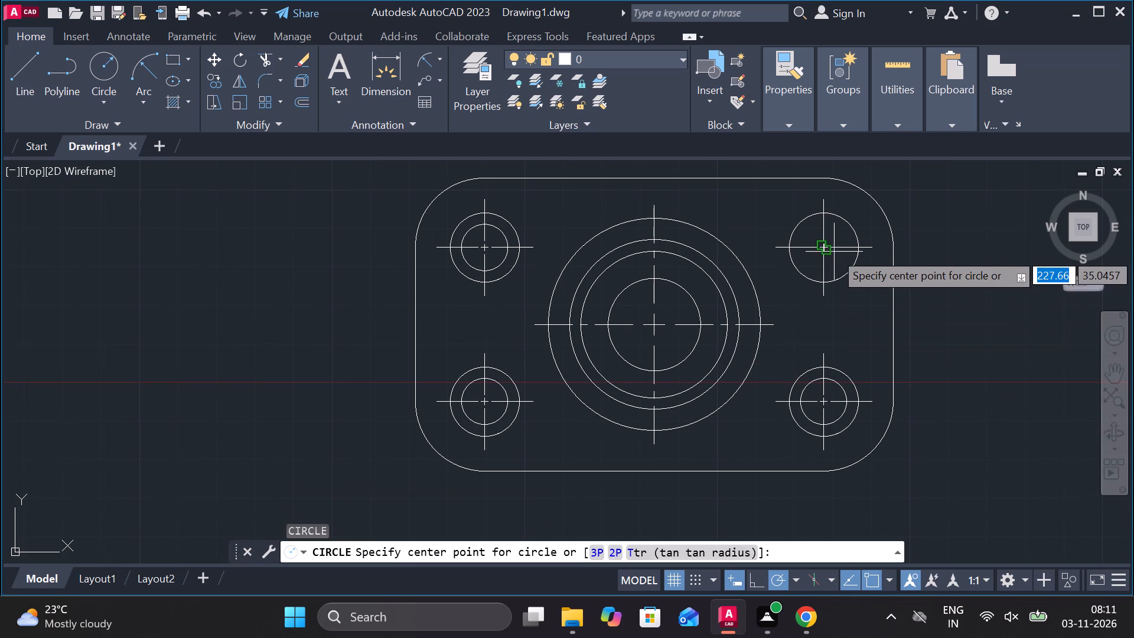
left_click(826, 250)
key("f")
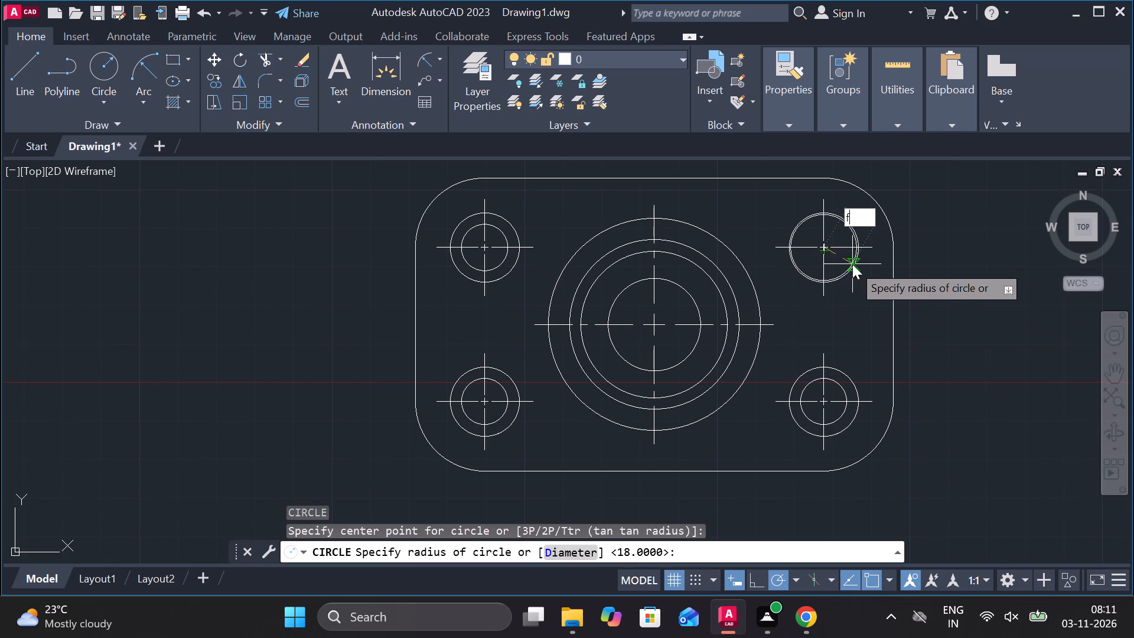
key("BackSpace")
type("d 12")
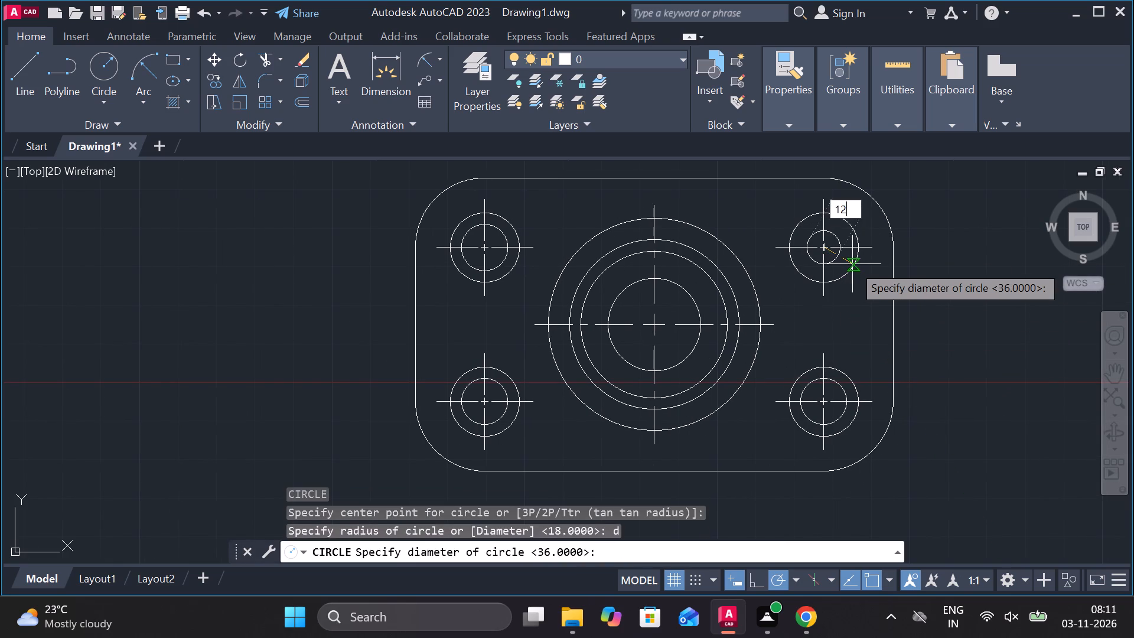
key("space")
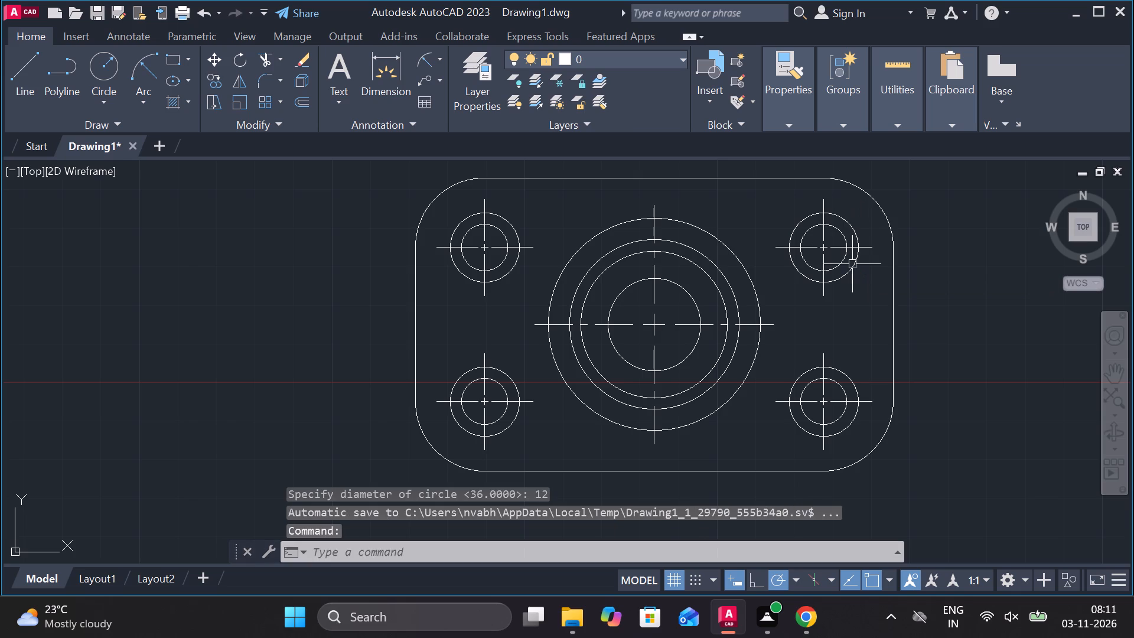
Hatch the front view's base and its upright walls with the ANSI31 pattern, including the strip between the pin and the centre.
scroll(829, 264, "down", 2)
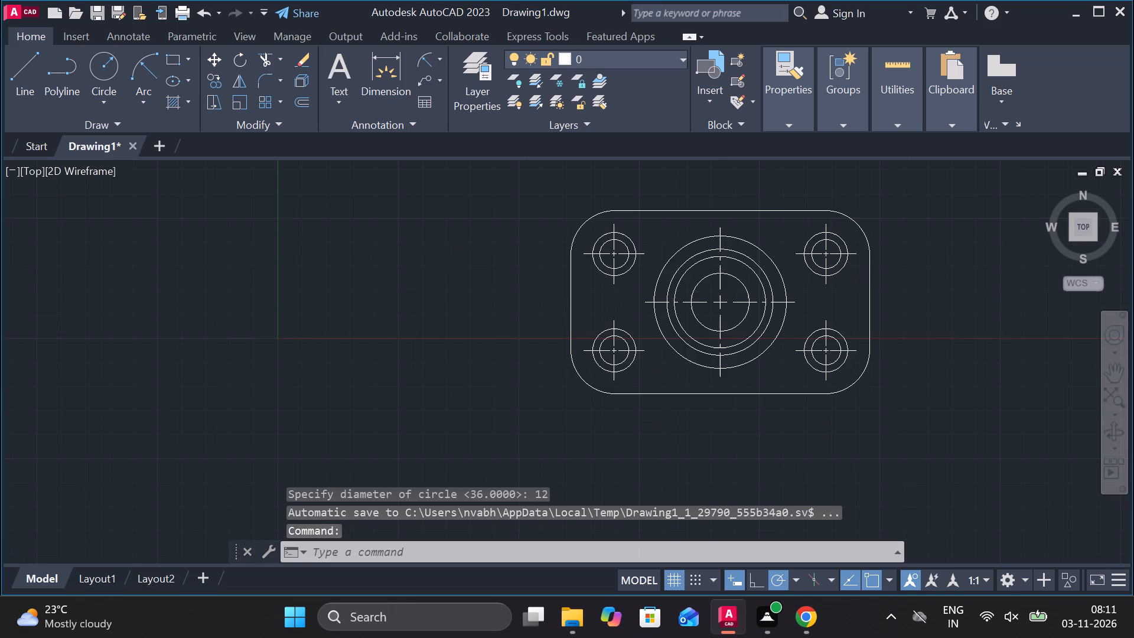
scroll(829, 264, "down", 1)
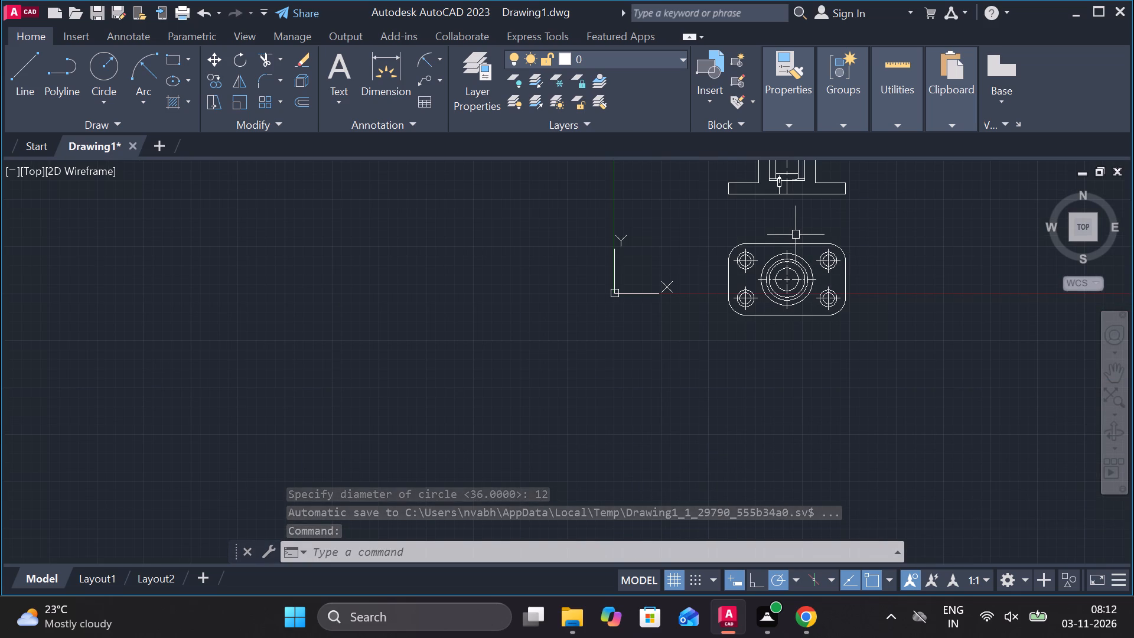
middle_click_drag(815, 212, 809, 328)
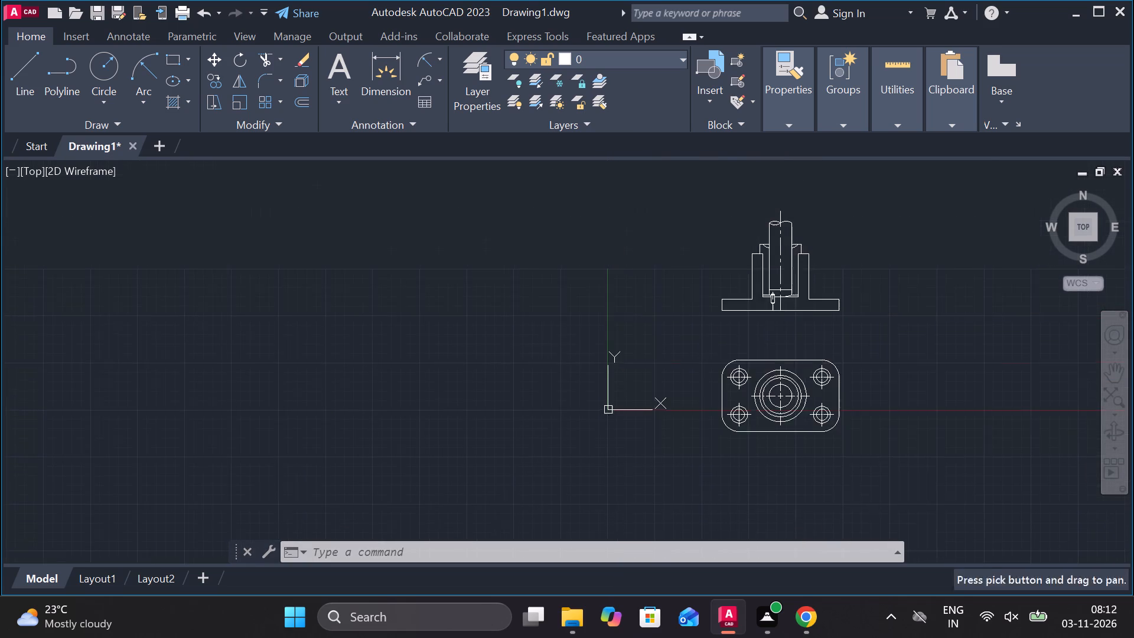
scroll(792, 328, "up", 3)
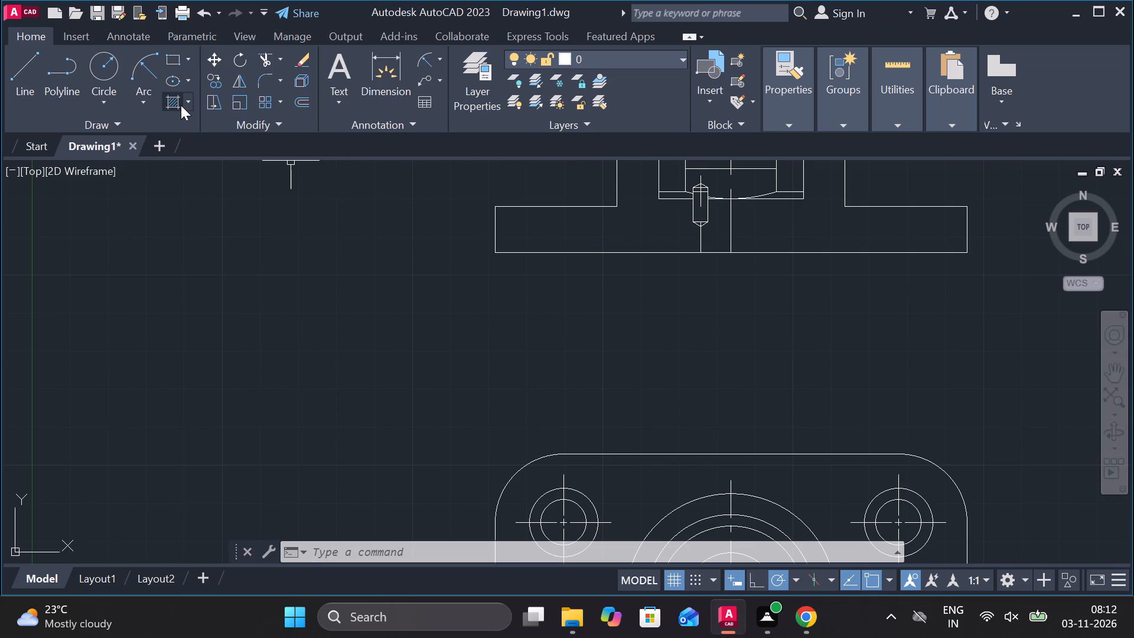
left_click(179, 104)
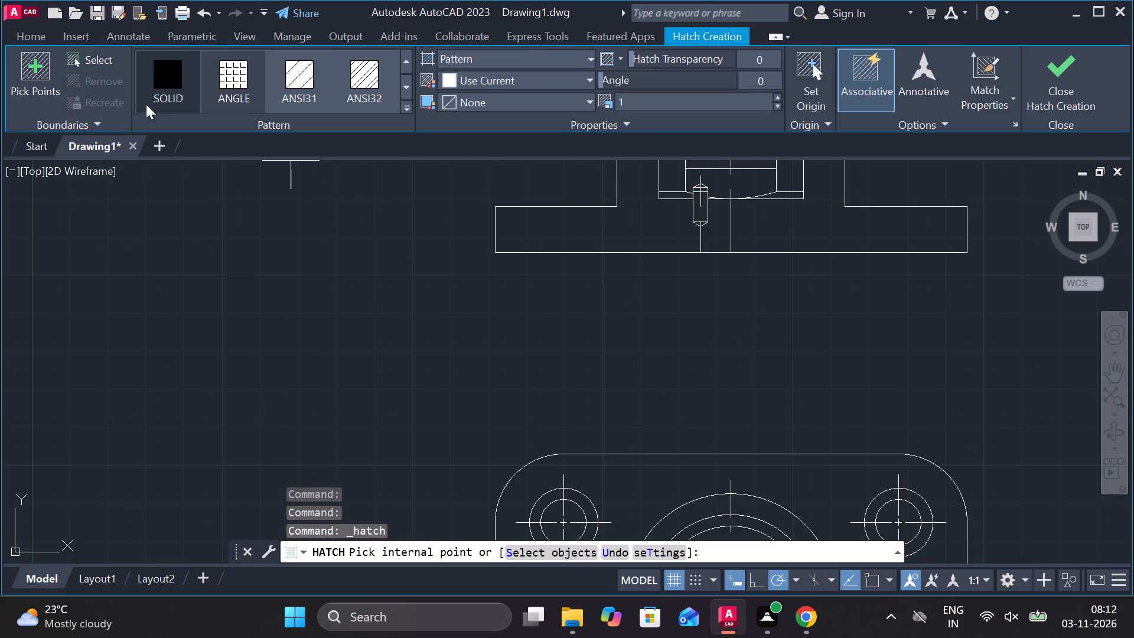
left_click(301, 76)
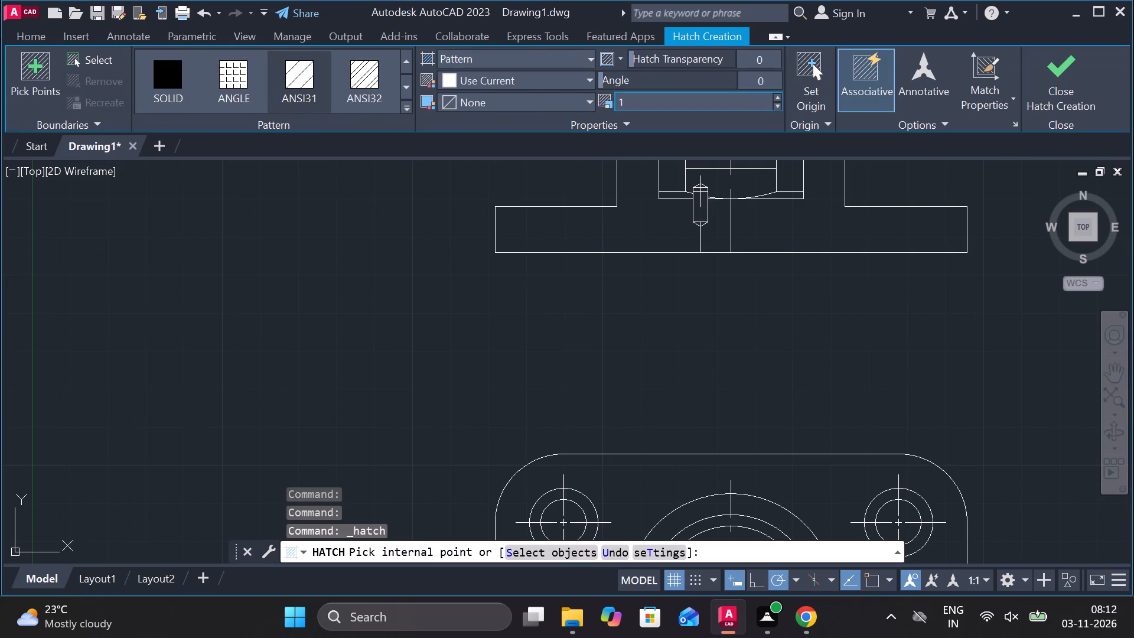
left_click(602, 218)
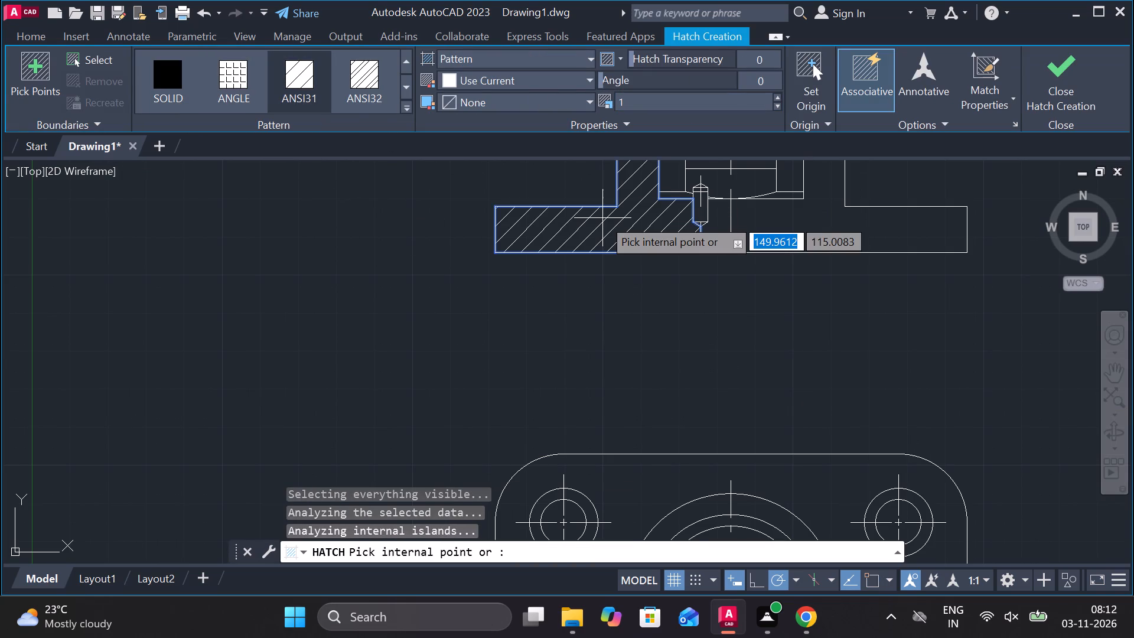
left_click(839, 221)
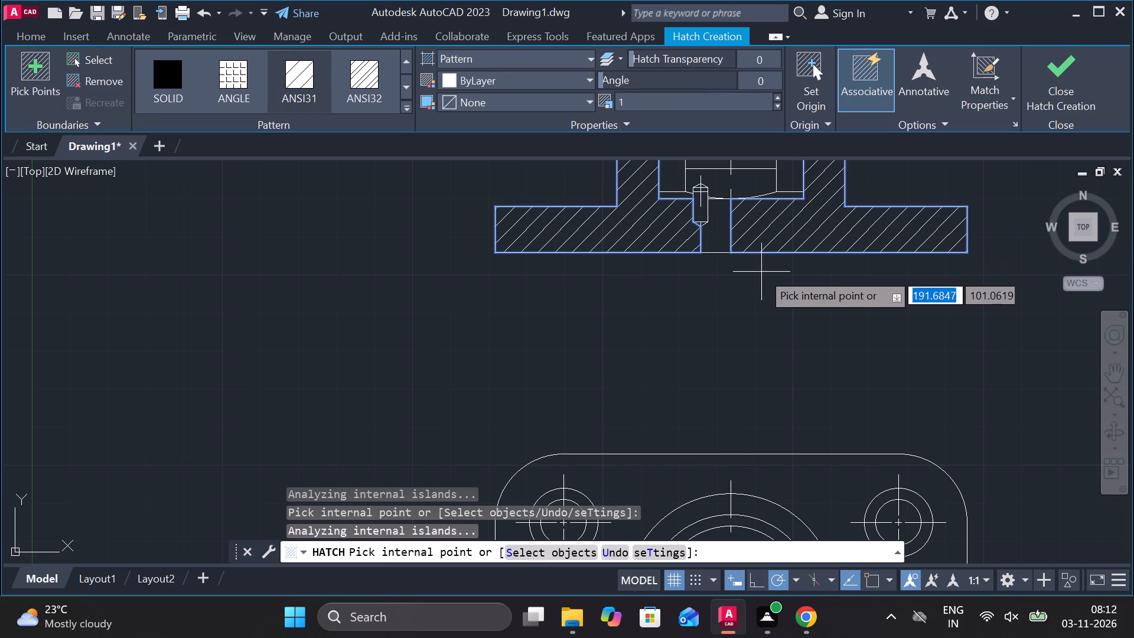
left_click(719, 235)
scroll(783, 269, "down", 2)
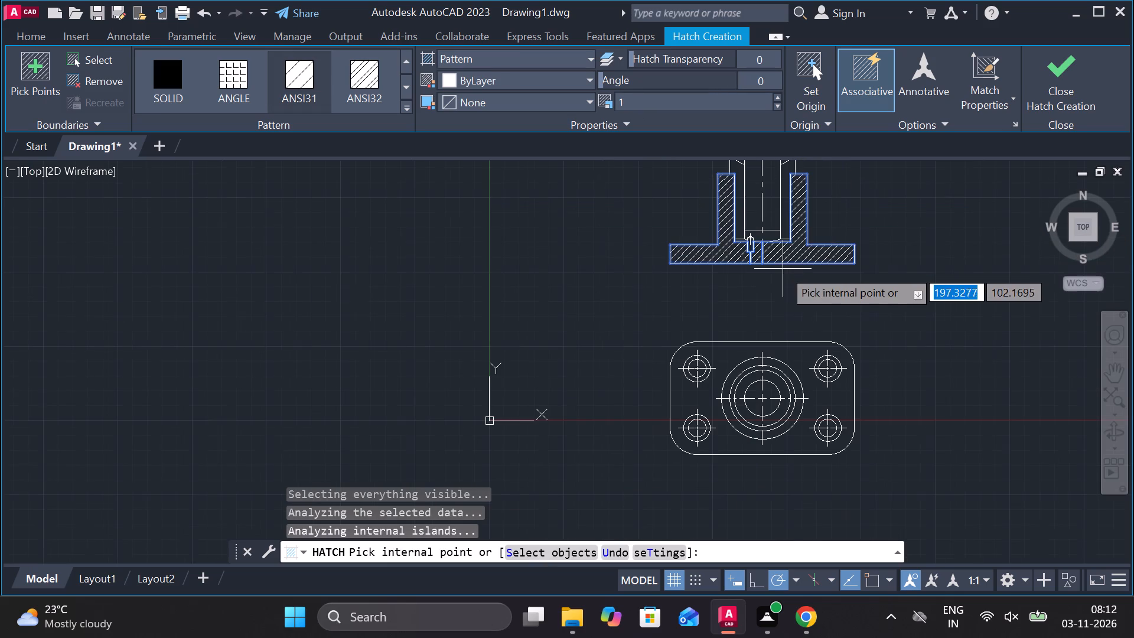
middle_click_drag(908, 220, 882, 248)
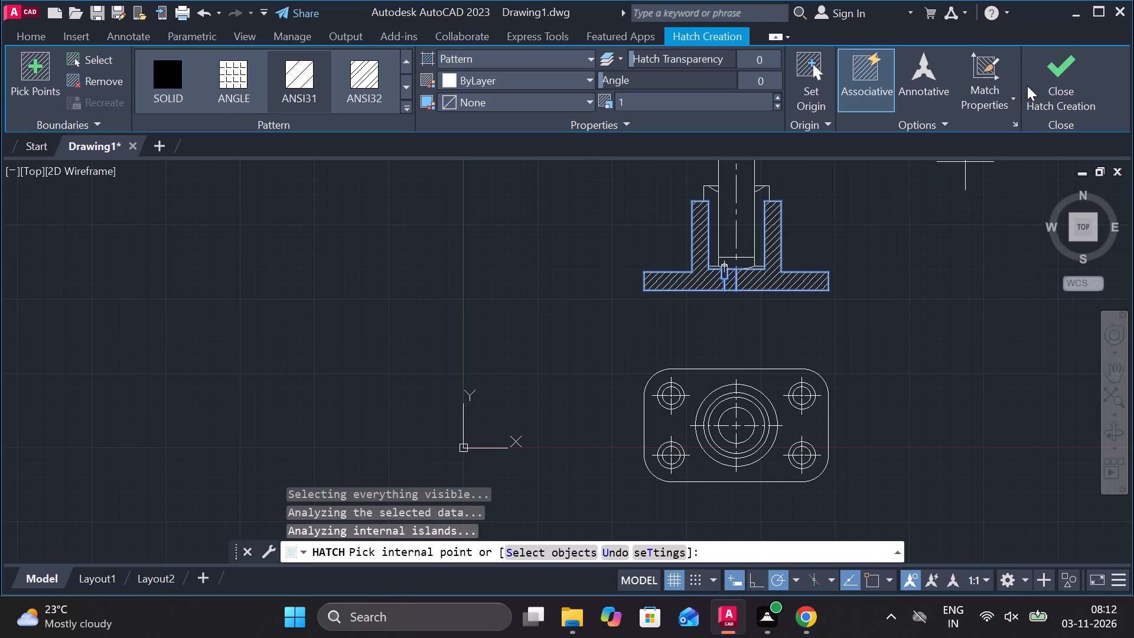
left_click(1041, 78)
Erase the short solid vertical line through the middle of the front view's hatched base.
scroll(737, 274, "up", 2)
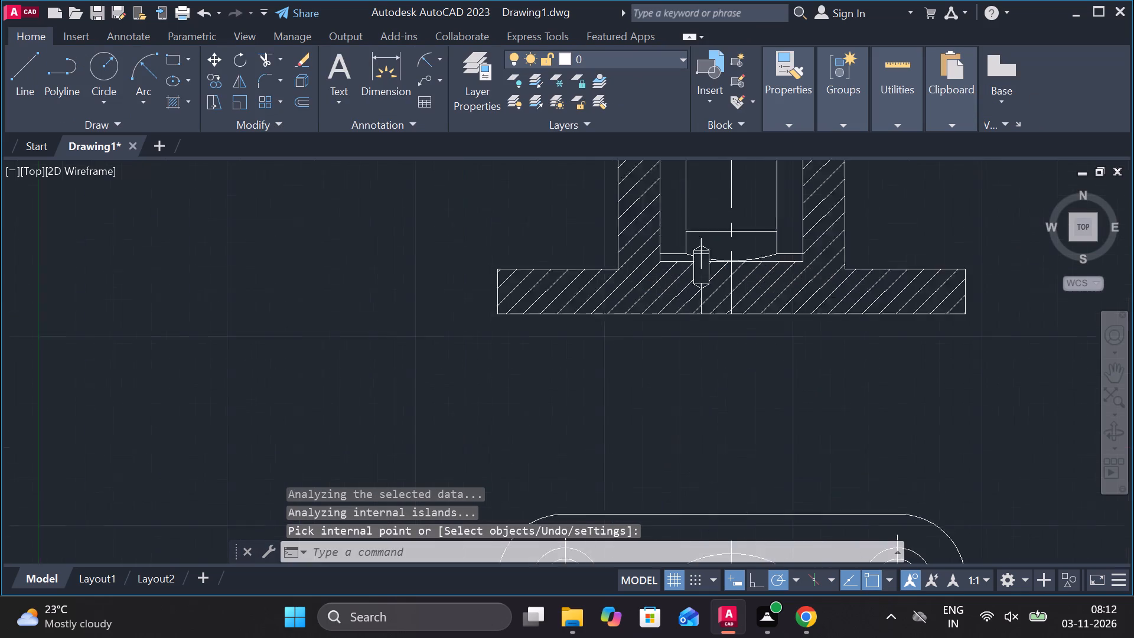
scroll(741, 274, "up", 1)
left_click(726, 297)
type("e")
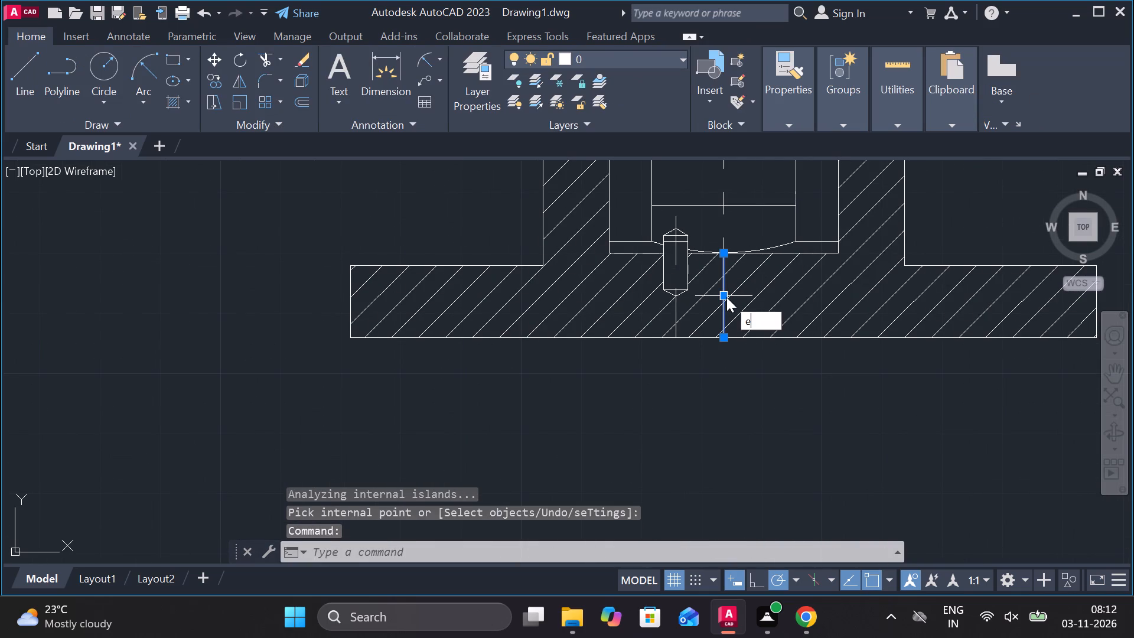
key("space")
Stretch the lower end of the front view's vertical centre line to below the base's bottom edge.
left_click(723, 286)
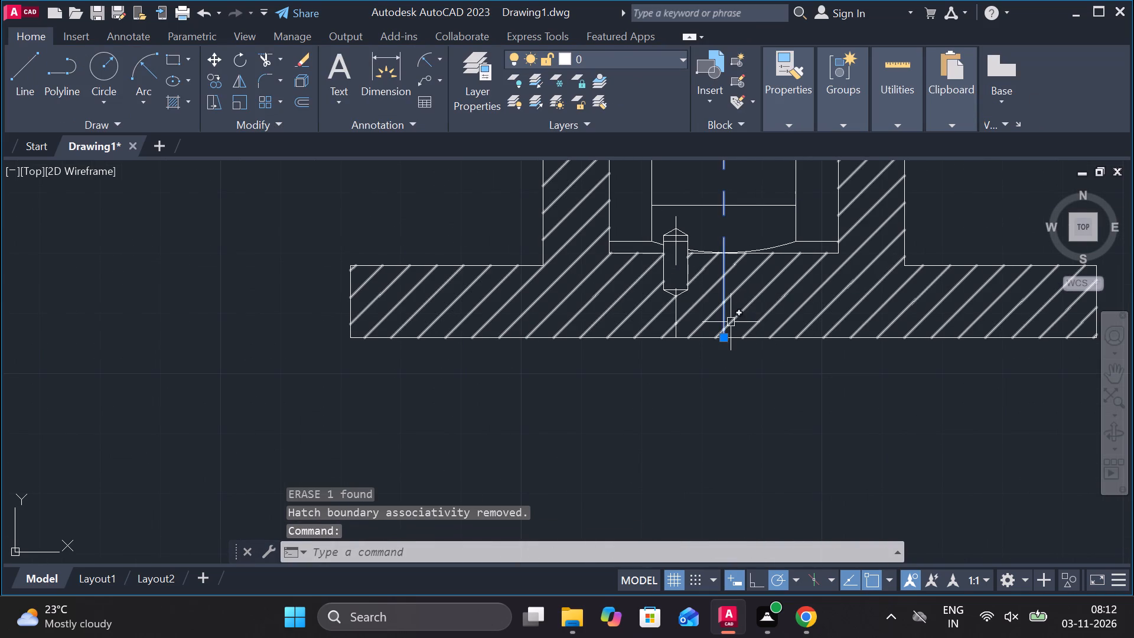
left_click(725, 339)
left_click(723, 390)
key("Escape")
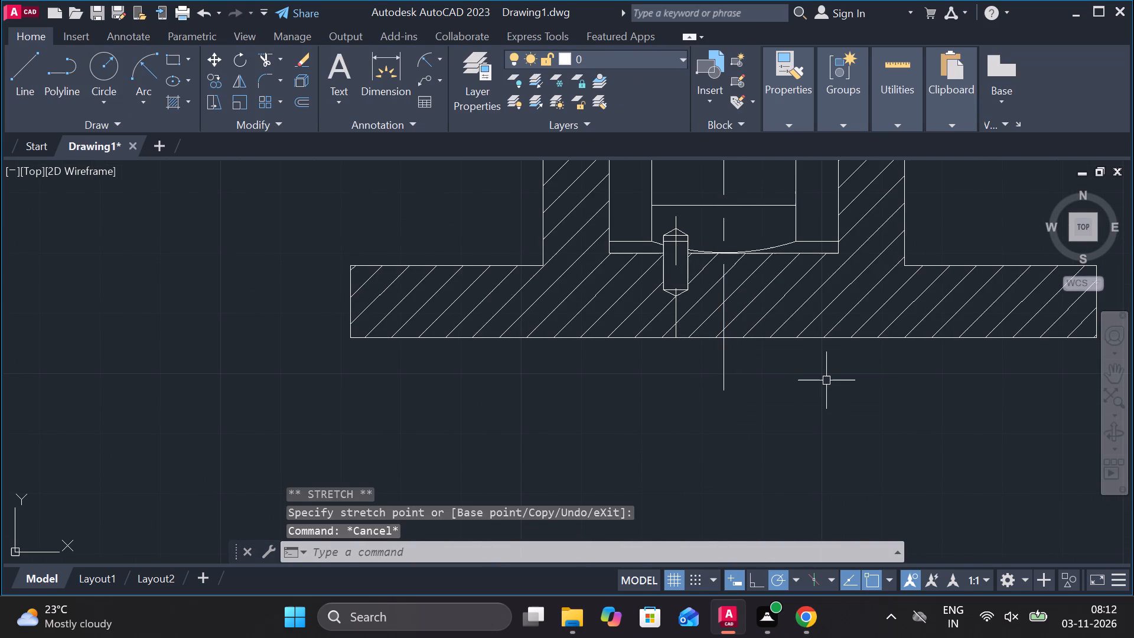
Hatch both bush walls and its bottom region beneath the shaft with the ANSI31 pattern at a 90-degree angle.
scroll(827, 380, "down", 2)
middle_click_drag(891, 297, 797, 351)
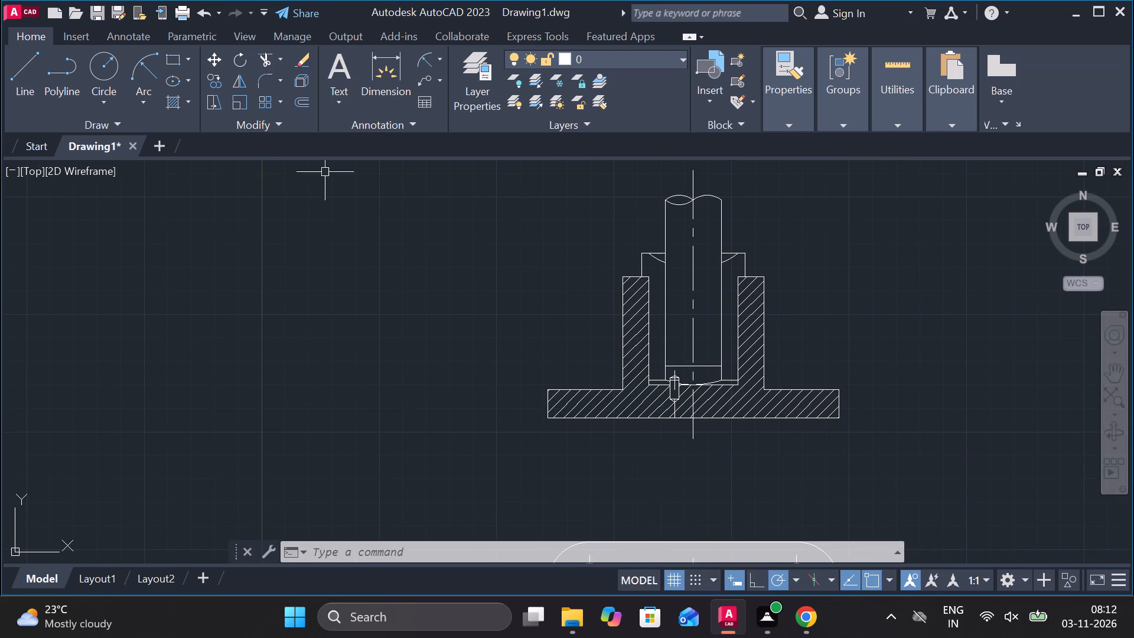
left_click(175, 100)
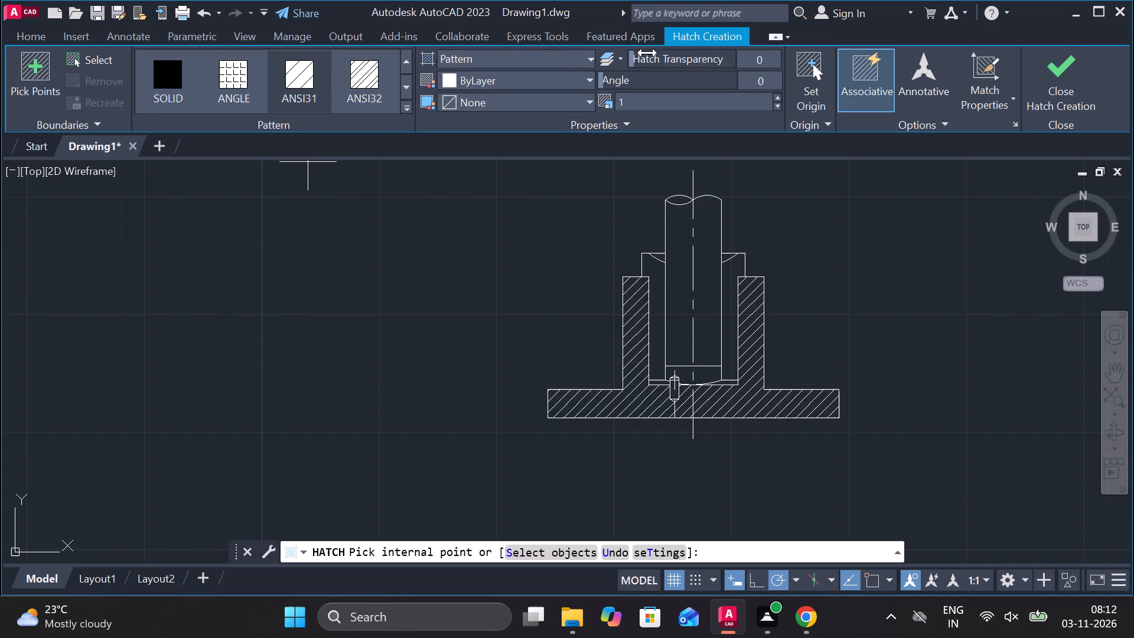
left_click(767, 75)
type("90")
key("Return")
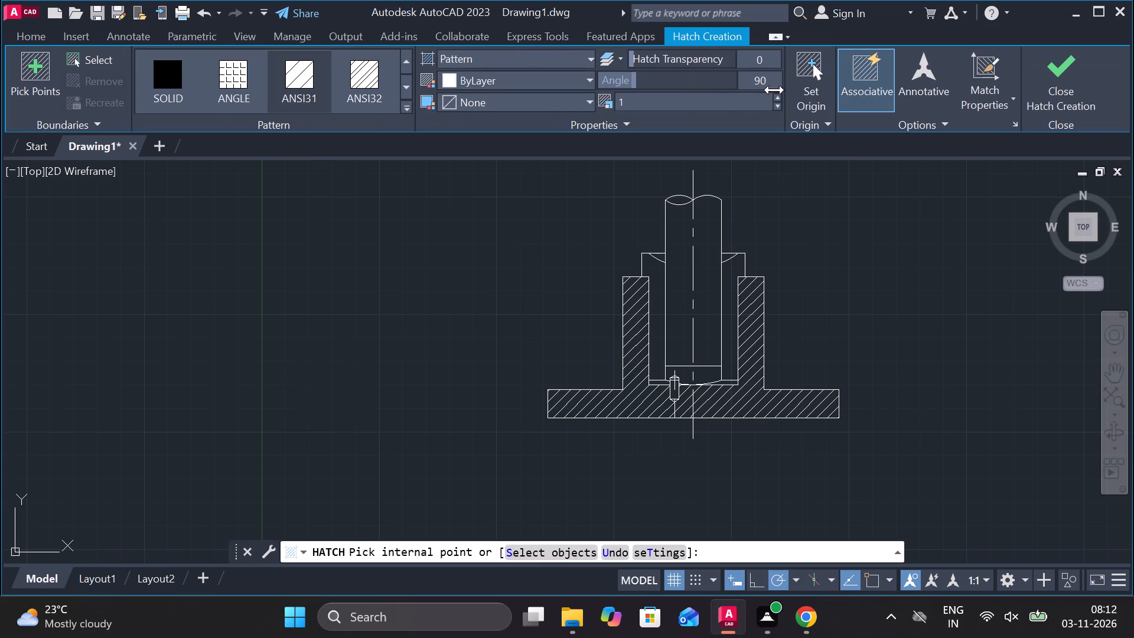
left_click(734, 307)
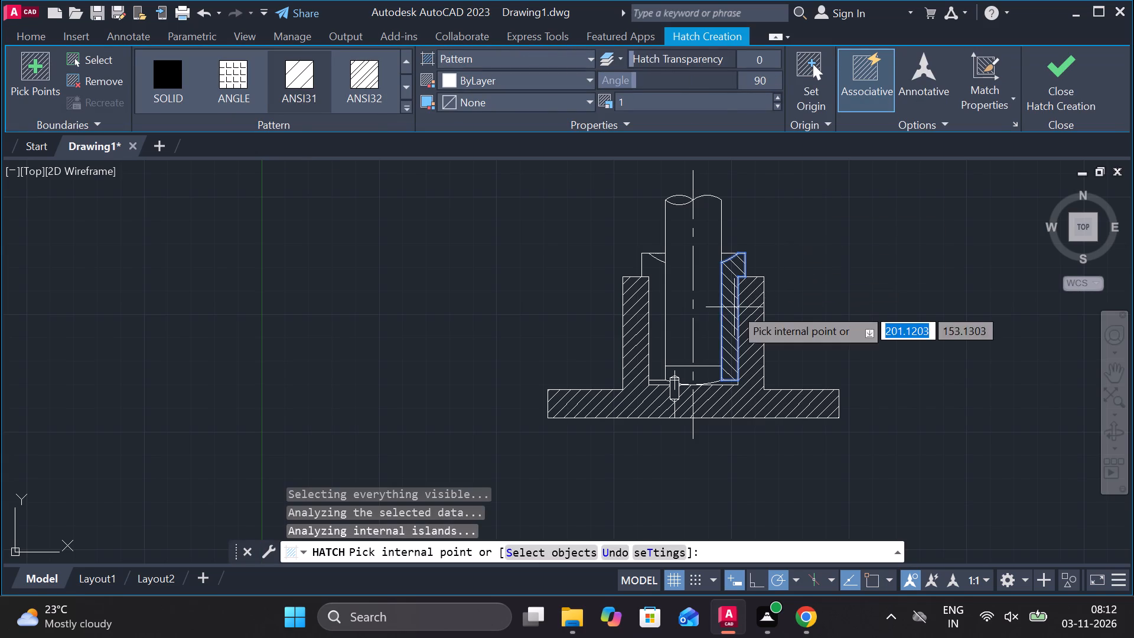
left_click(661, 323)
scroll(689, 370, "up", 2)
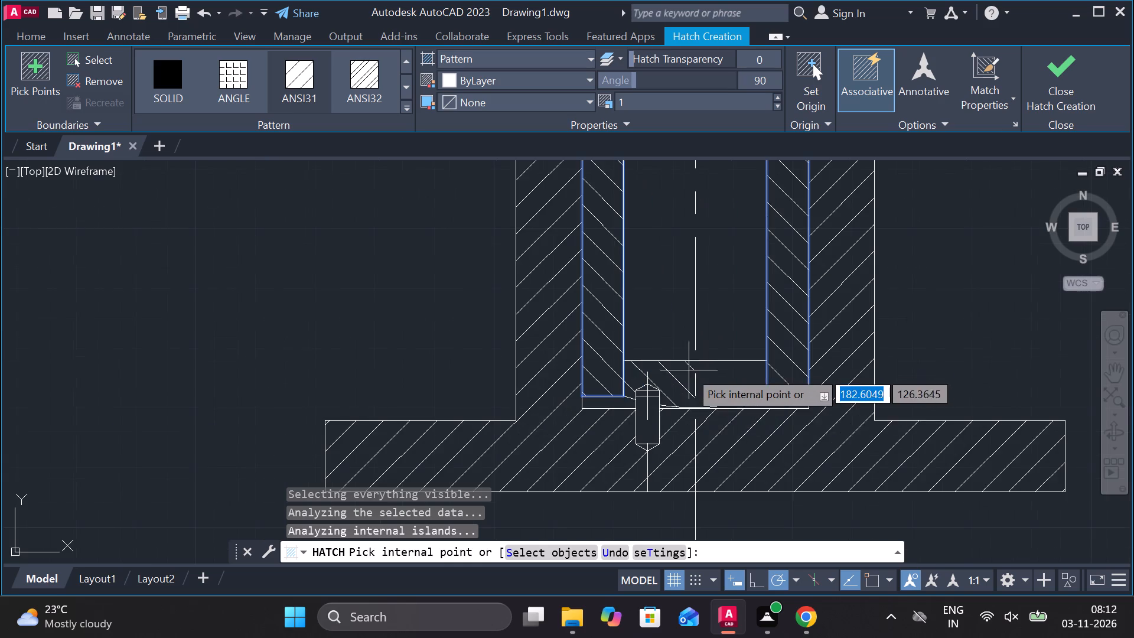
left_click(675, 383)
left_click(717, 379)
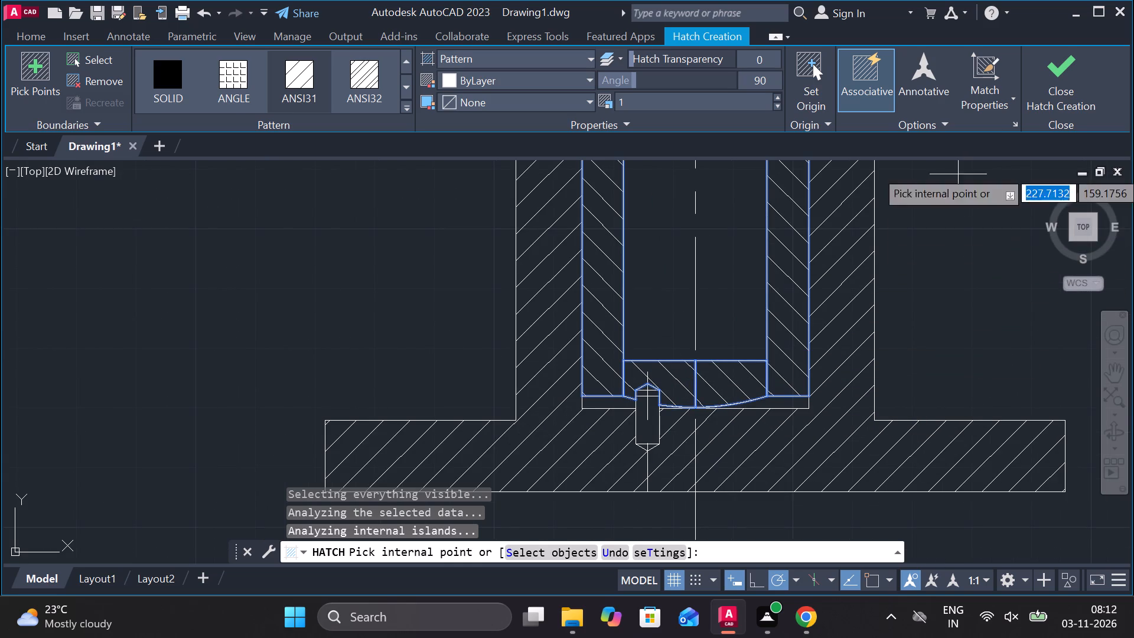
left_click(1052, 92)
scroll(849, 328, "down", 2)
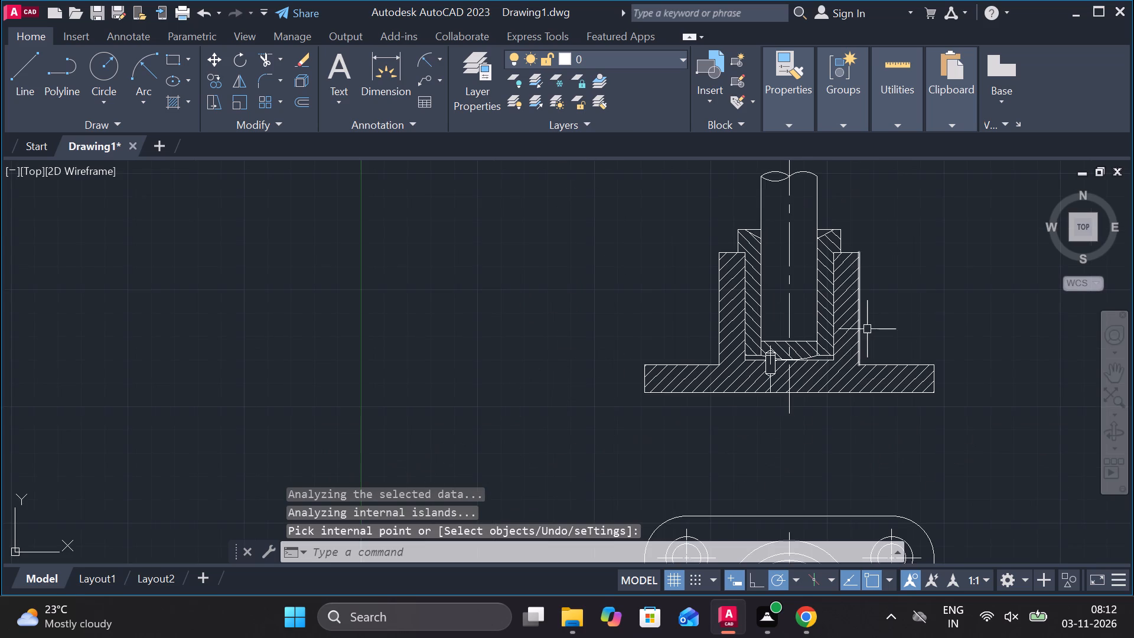
Undo the front view edits from the bush hatch back through the base and wall hatch.
middle_click_drag(893, 297, 869, 297)
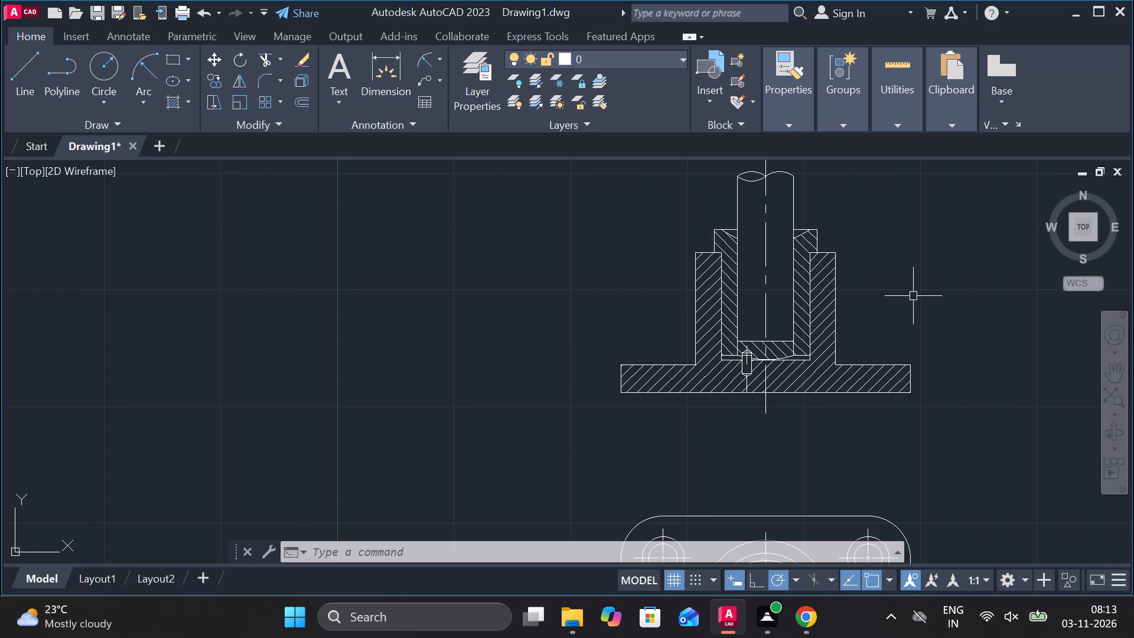
scroll(838, 322, "down", 1)
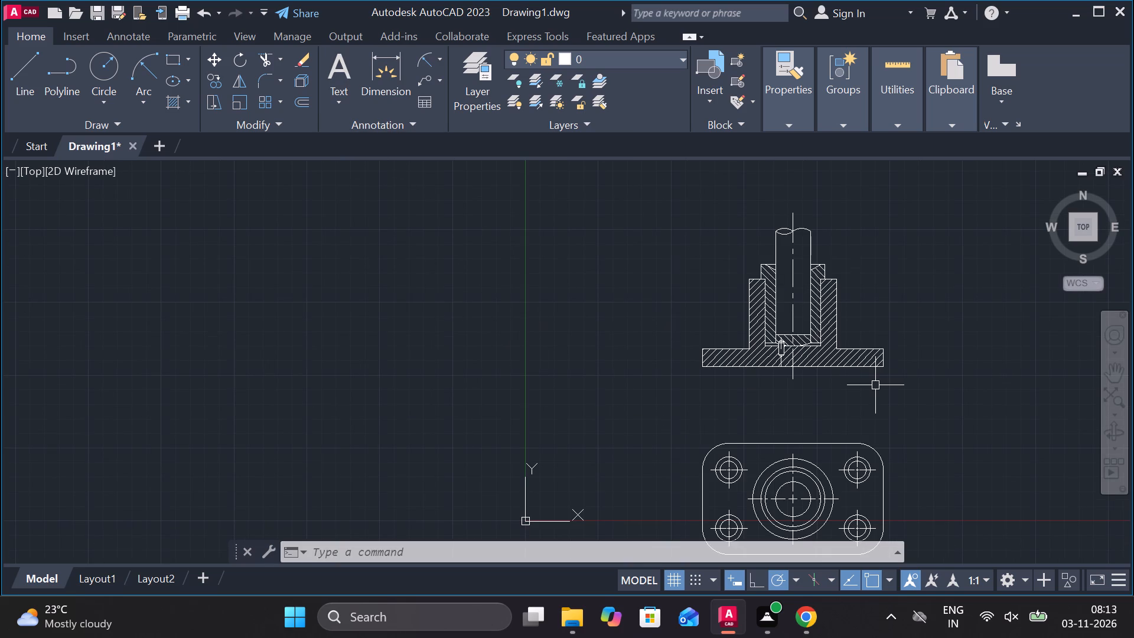
scroll(740, 341, "up", 2)
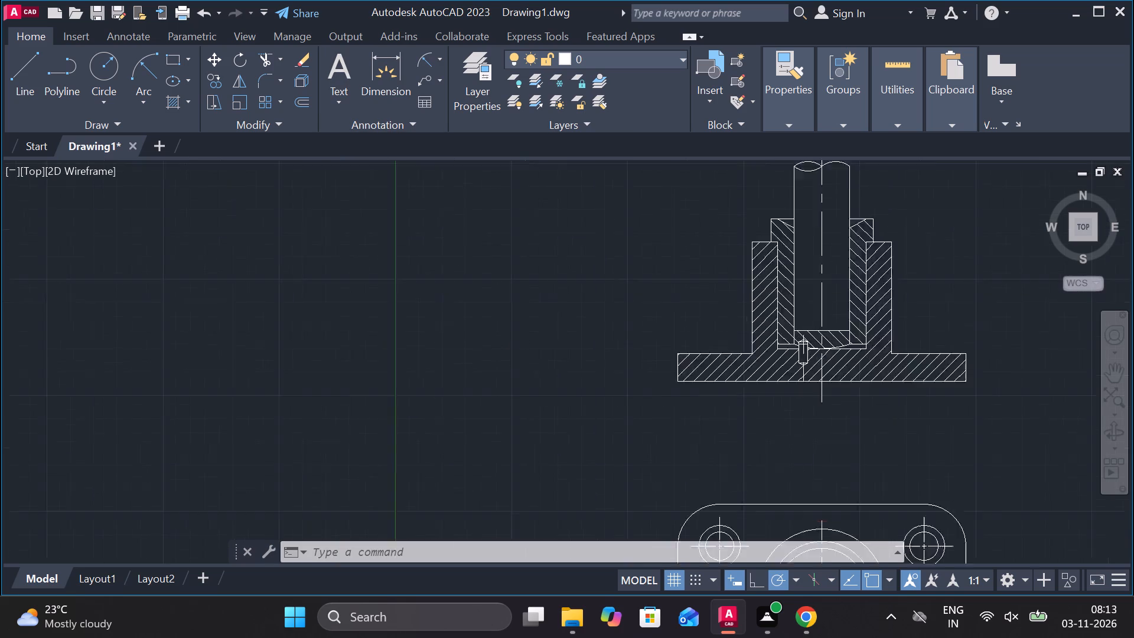
scroll(740, 341, "up", 1)
key("ctrl+z")
key("ctrl+z")
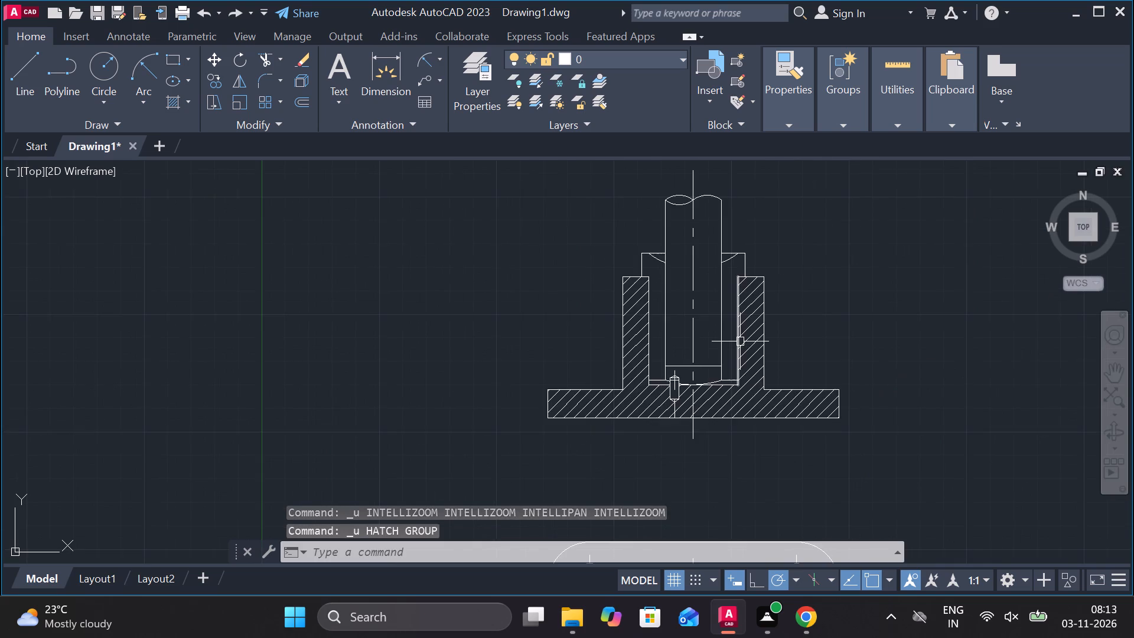
key("ctrl+z")
key("ctrl+z")
key("ctrl+z")
key("ctrl+z")
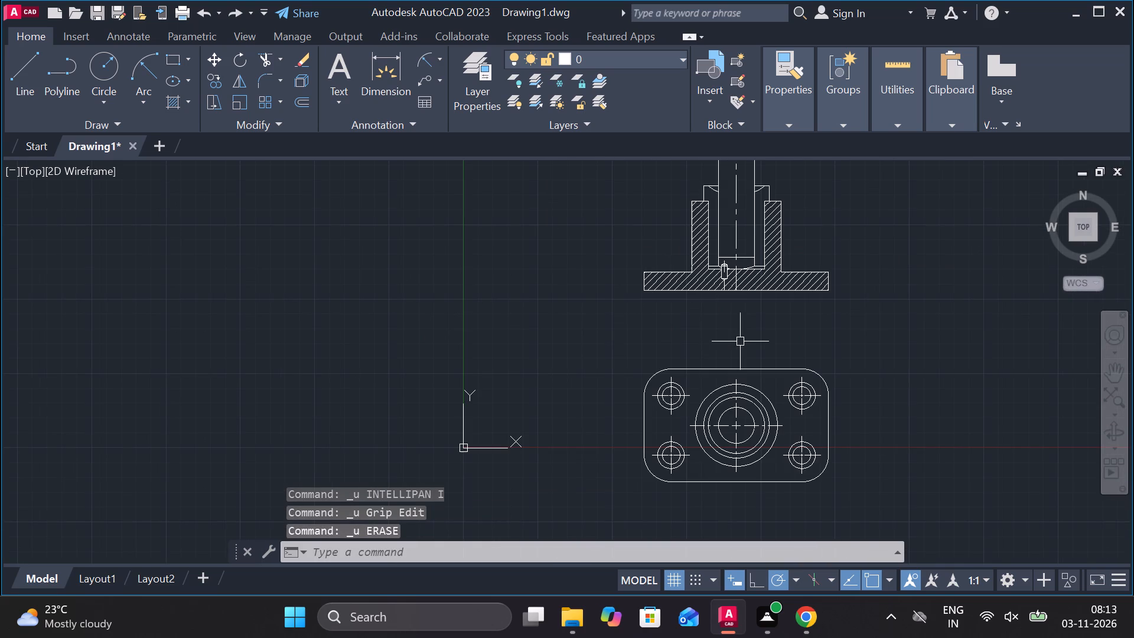
key("ctrl+z")
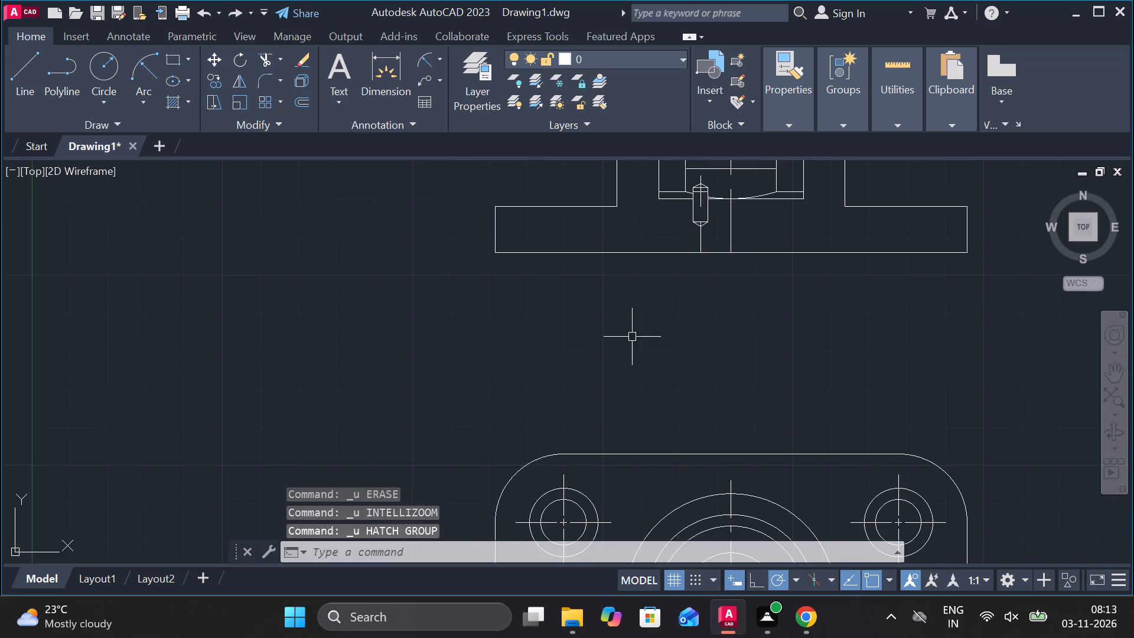
triple_click(233, 14)
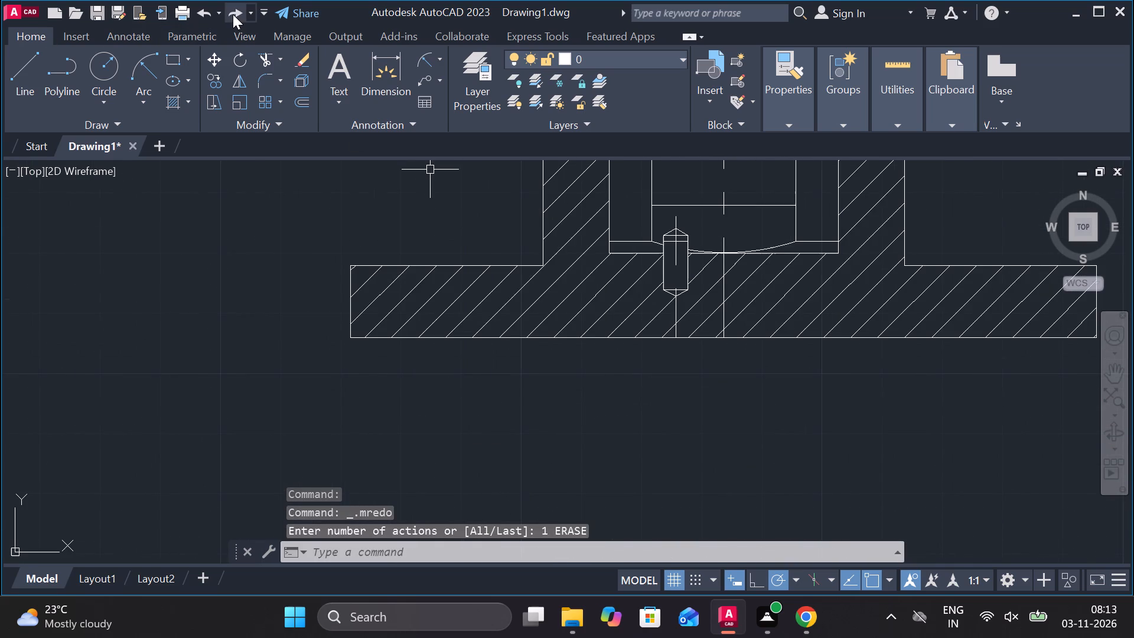
double_click(198, 16)
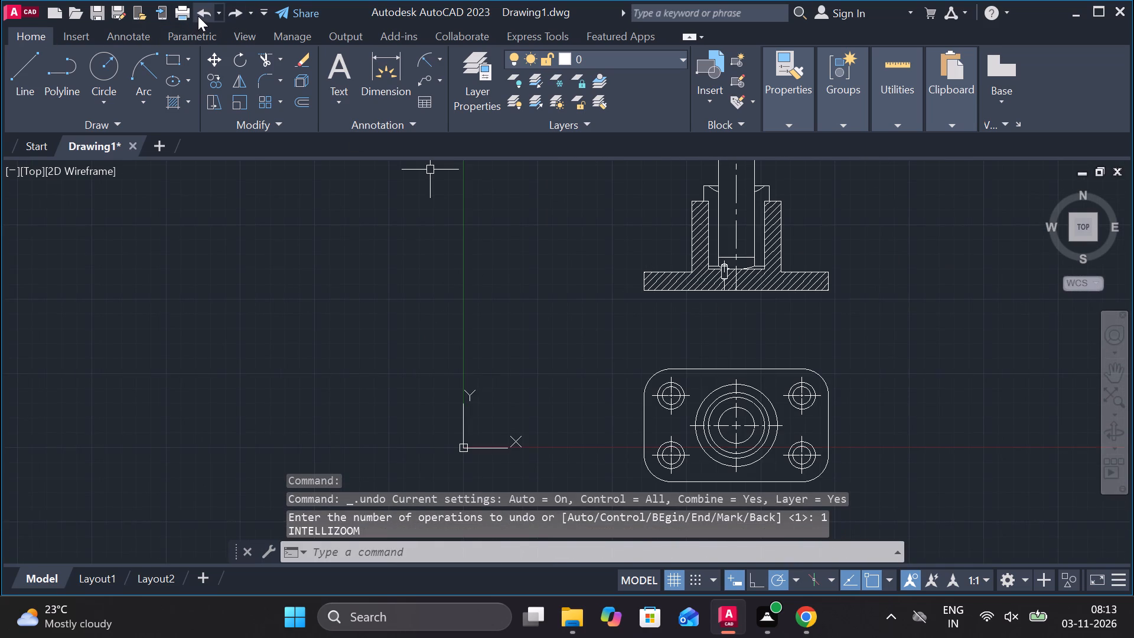
left_click(198, 16)
Erase the short solid vertical line through the middle of the front view's base.
left_click(729, 229)
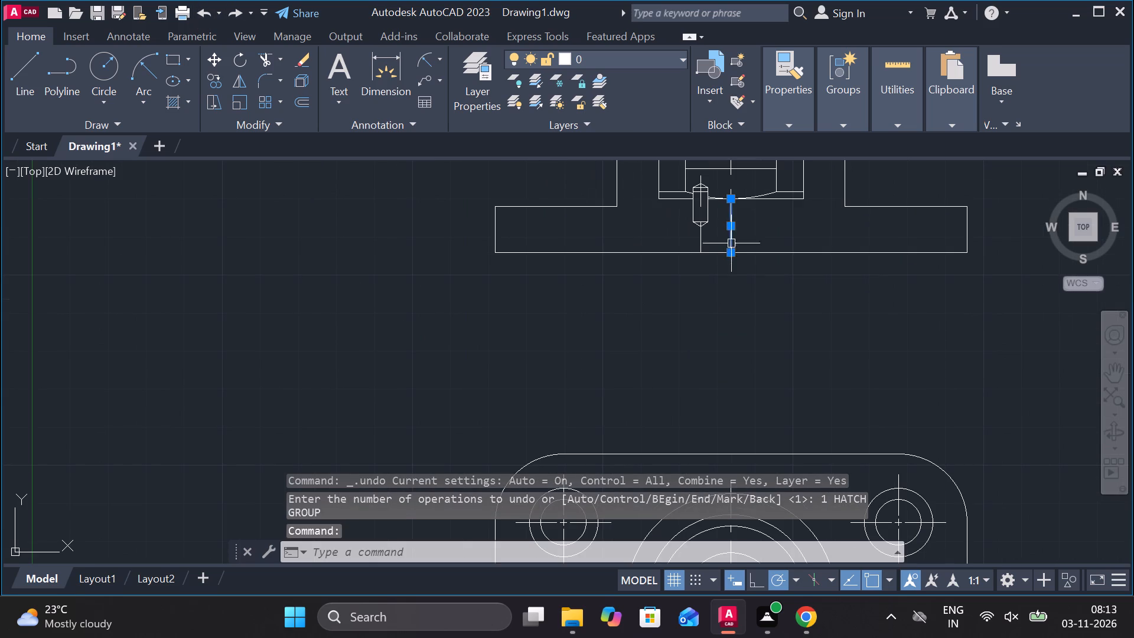
type("e")
key("space")
middle_click_drag(741, 387, 724, 490)
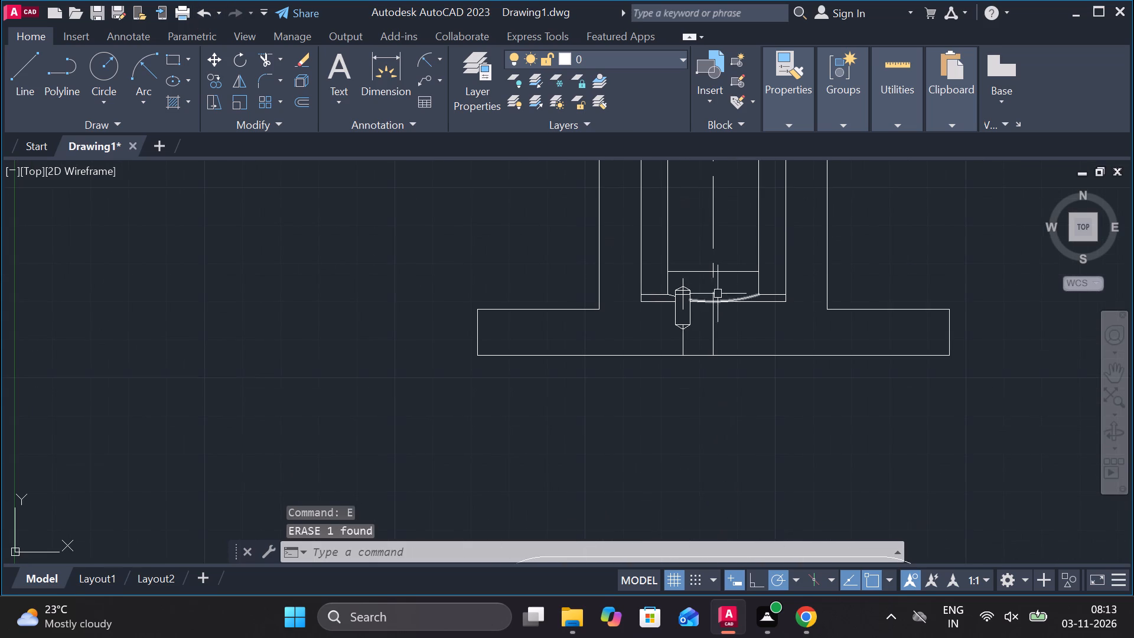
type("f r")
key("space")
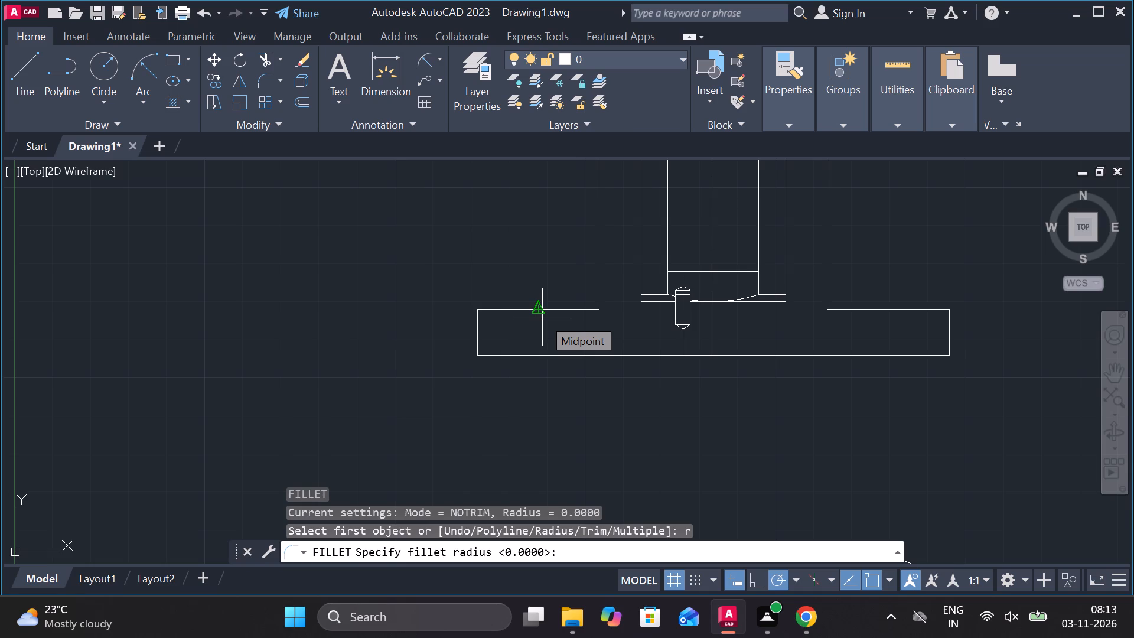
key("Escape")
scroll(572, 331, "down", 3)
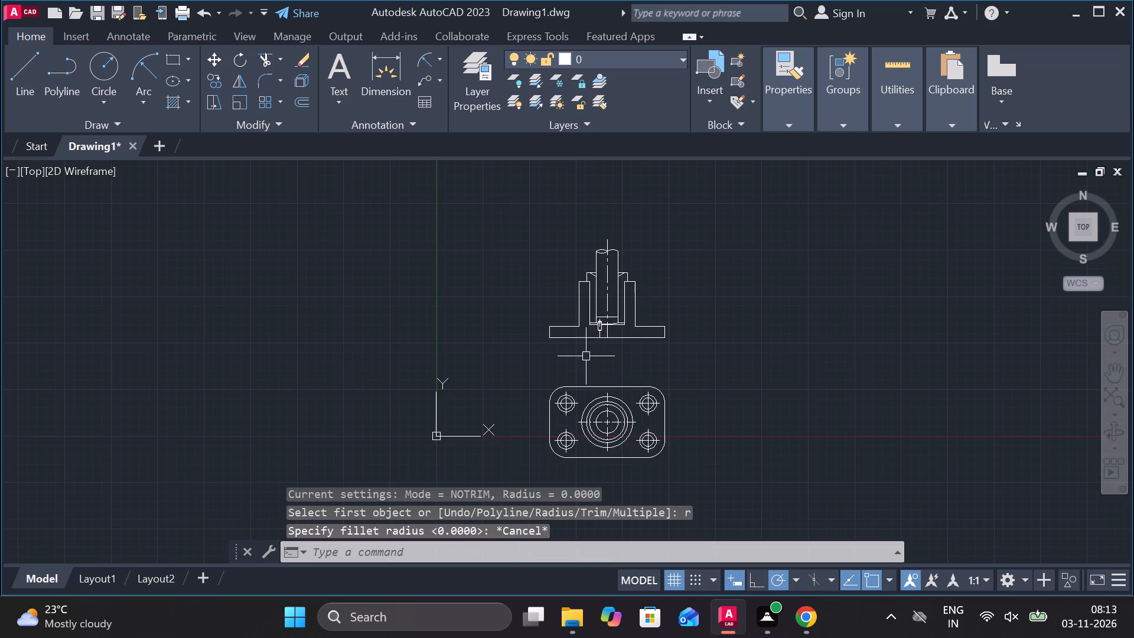
Draw a vertical projection line about 100 long from the right side of the top view's upper-left hole up past the front view's base.
scroll(588, 393, "up", 2)
key("l")
key("Return")
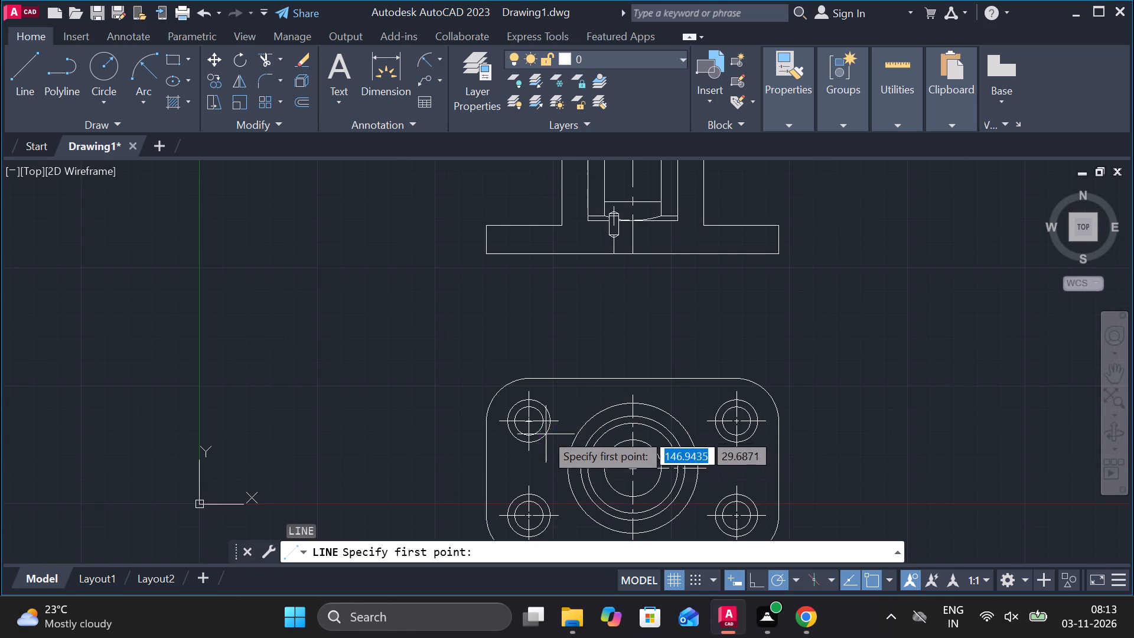
scroll(552, 418, "up", 3)
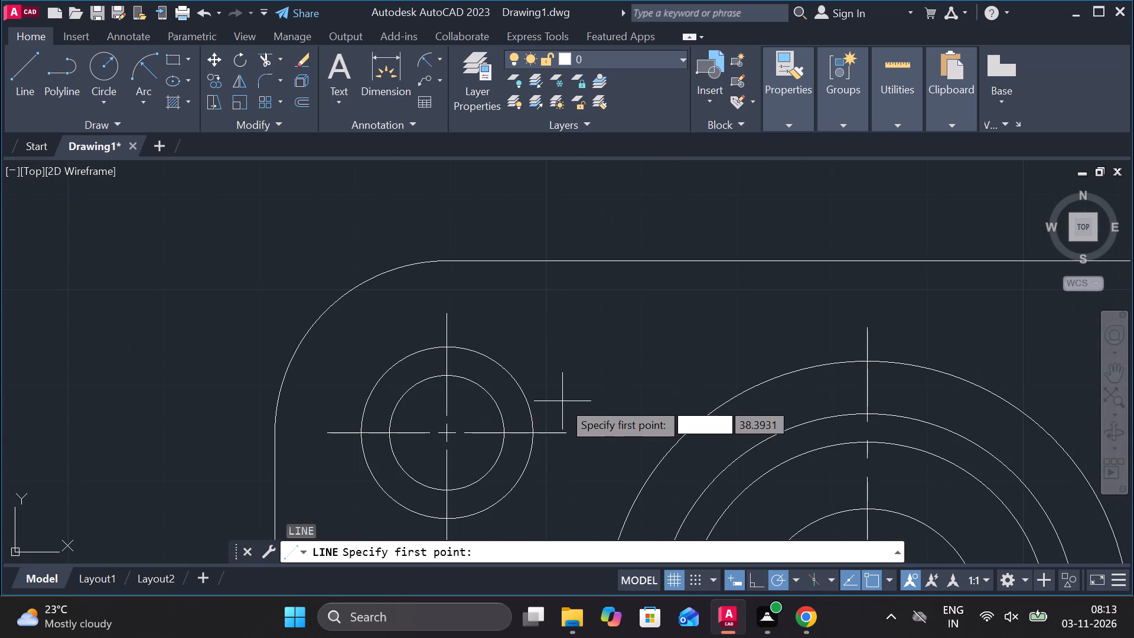
left_click(532, 435)
scroll(543, 324, "down", 3)
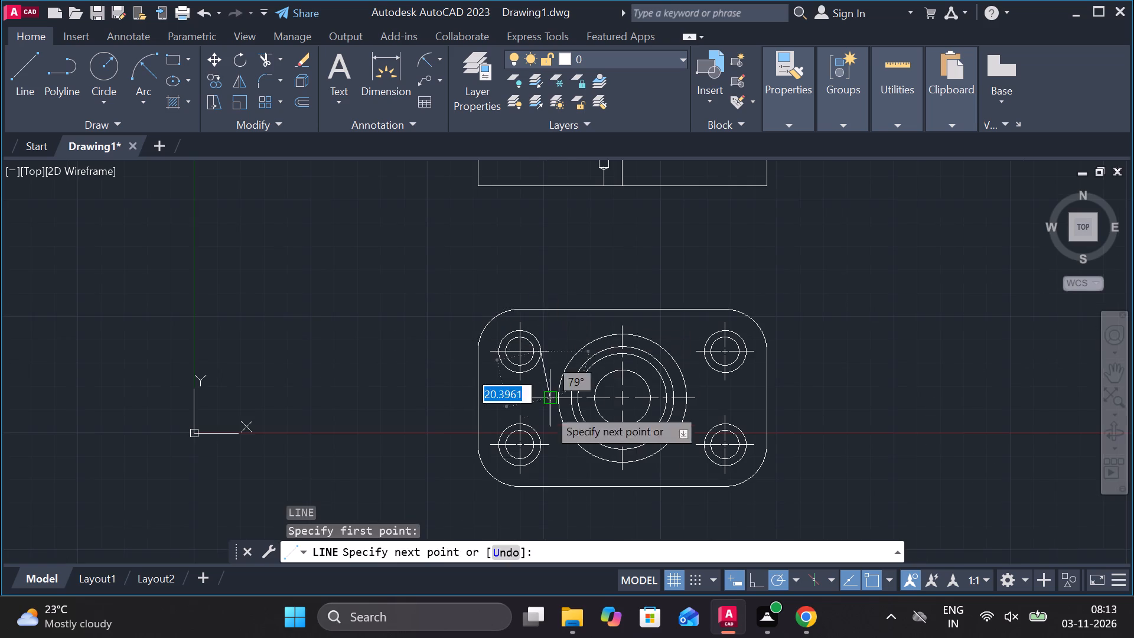
scroll(547, 291, "down", 1)
middle_click_drag(536, 242, 537, 377)
scroll(531, 317, "up", 2)
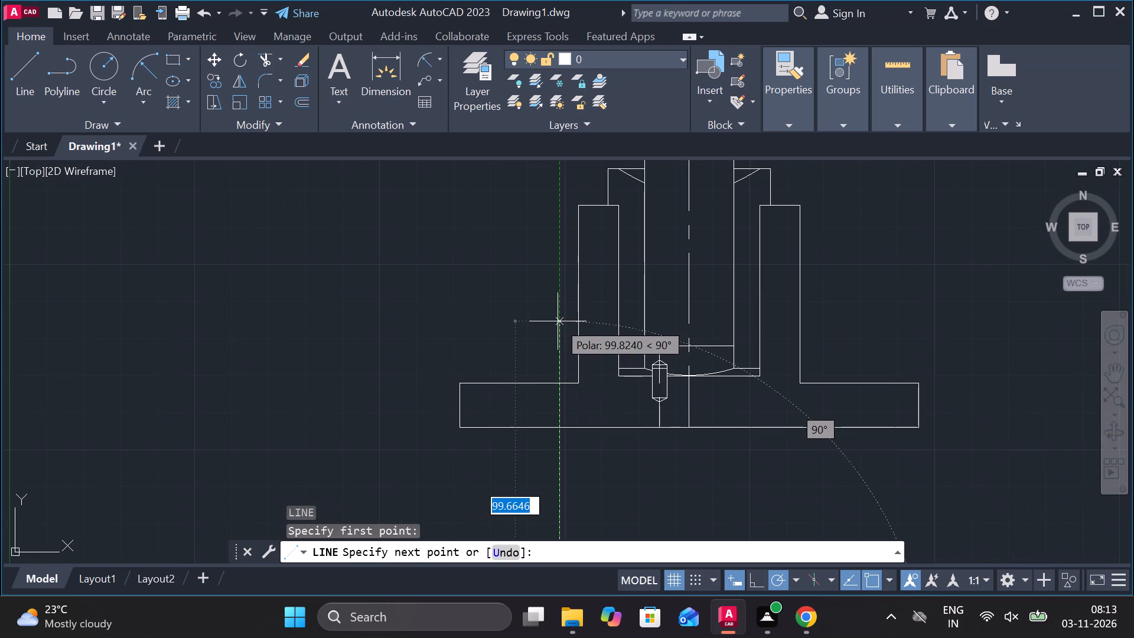
left_click(558, 321)
key("Escape")
Draw a second vertical projection line from the left side of the upper-left hole's outer circle up past the front view's base.
scroll(539, 321, "down", 2)
key("l")
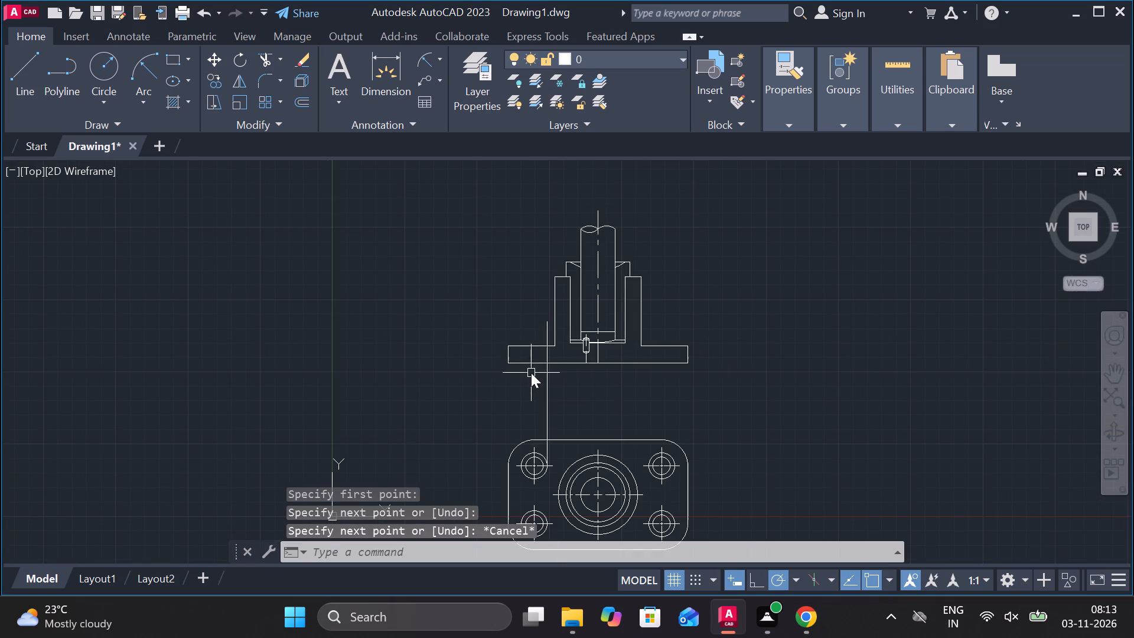
key("Return")
left_click(521, 467)
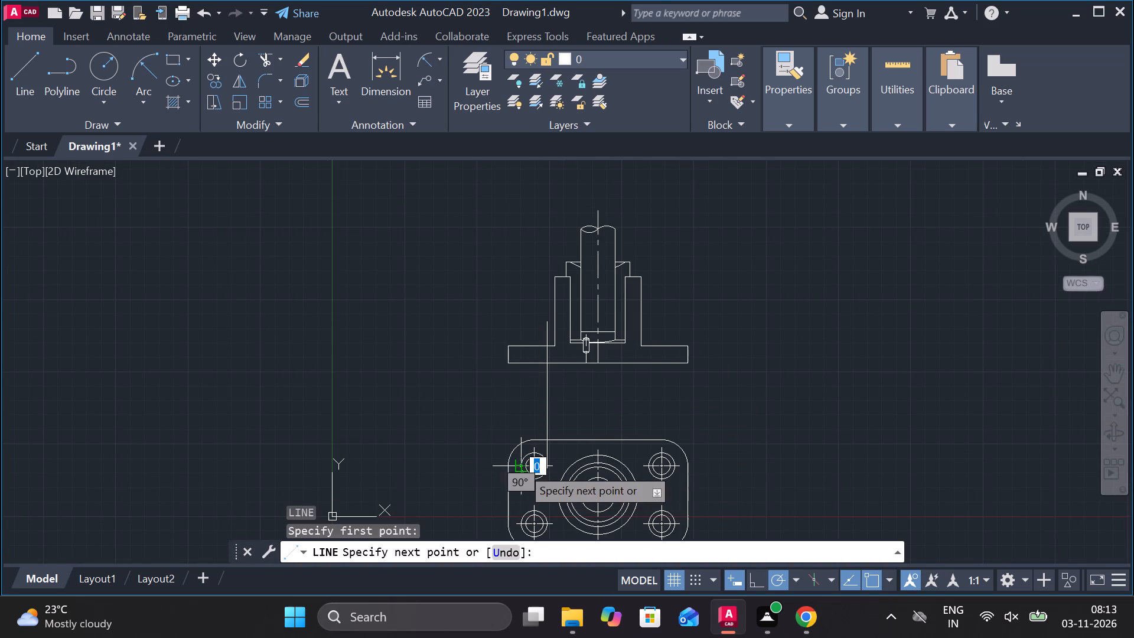
scroll(535, 312, "up", 2)
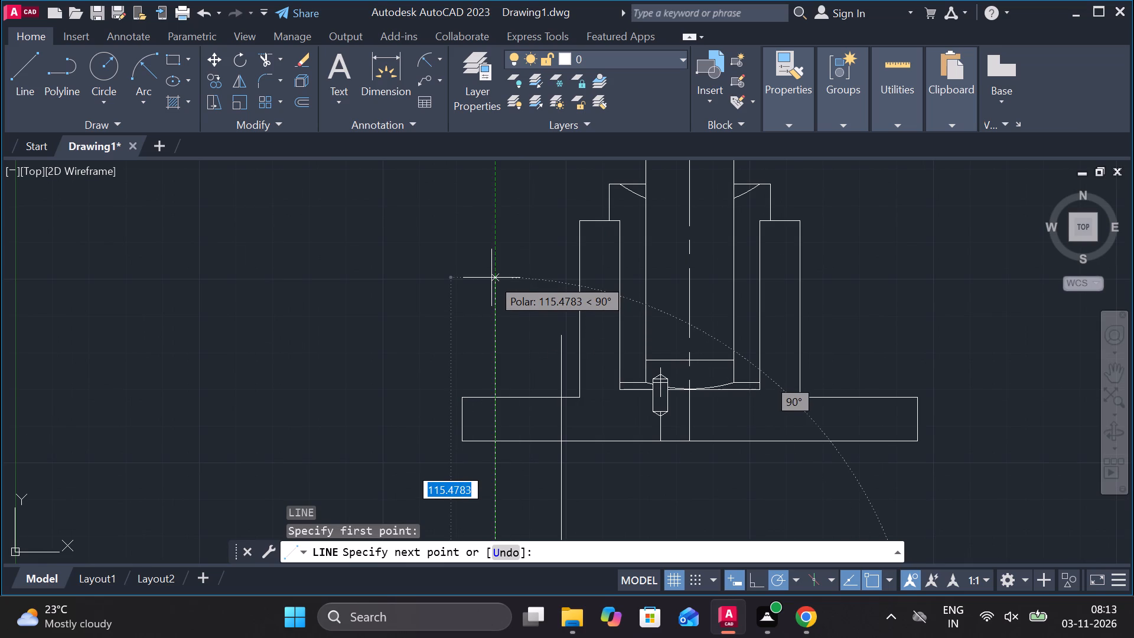
scroll(491, 278, "down", 2)
scroll(503, 440, "up", 2)
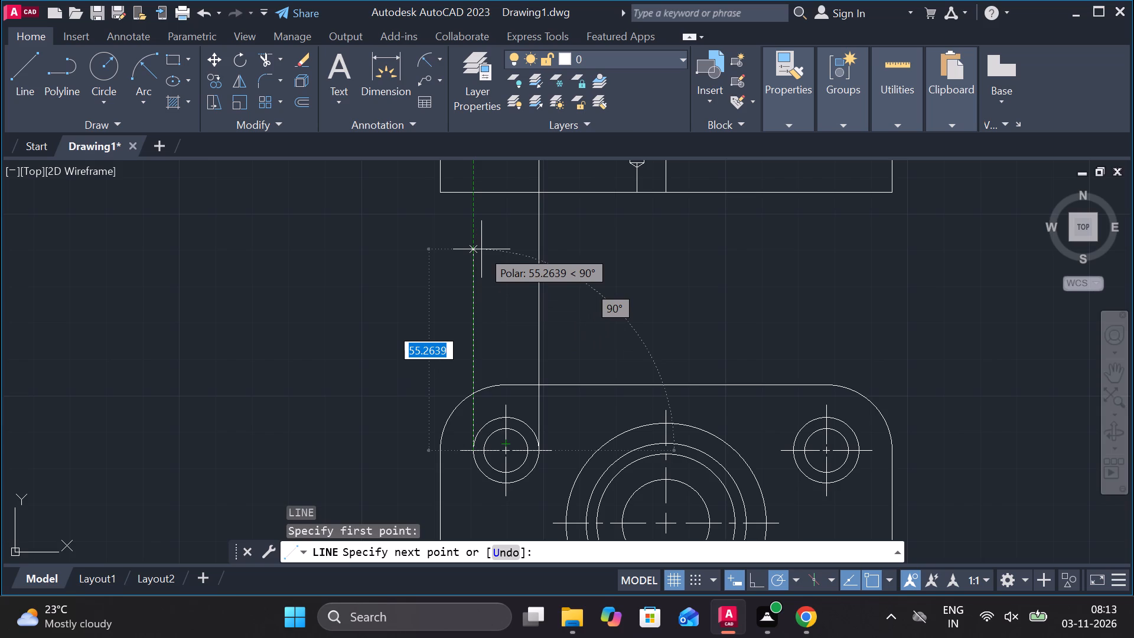
scroll(481, 249, "down", 1)
middle_click_drag(500, 279, 498, 350)
left_click(475, 224)
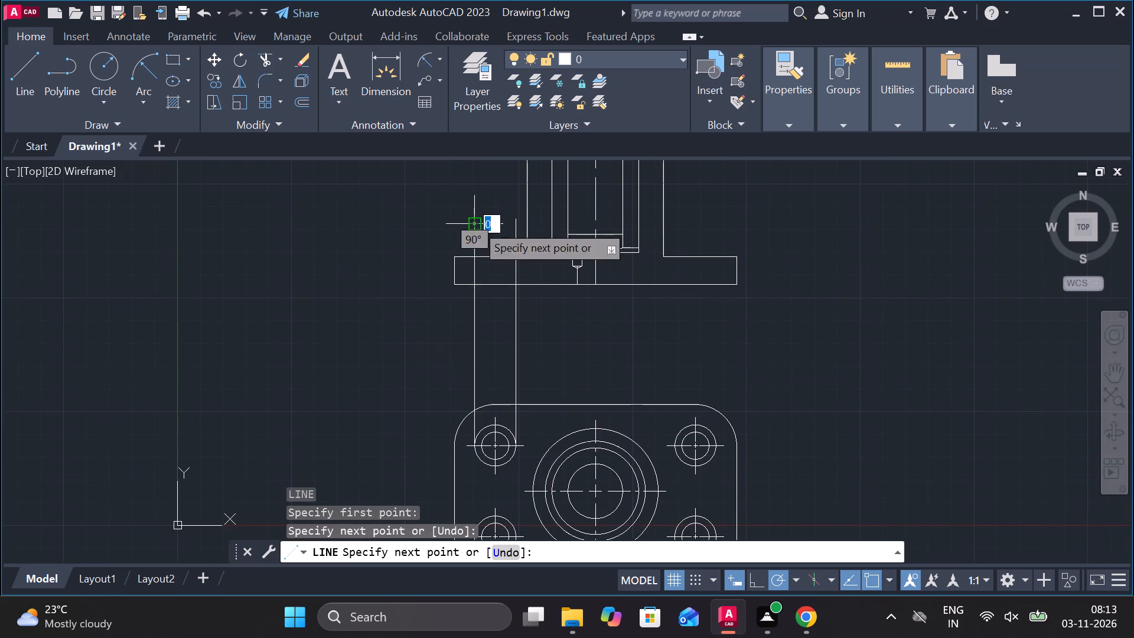
key("Escape")
Trim both projection lines between the front view's base and the top view's outline.
type("tr")
key("space")
left_click(557, 321)
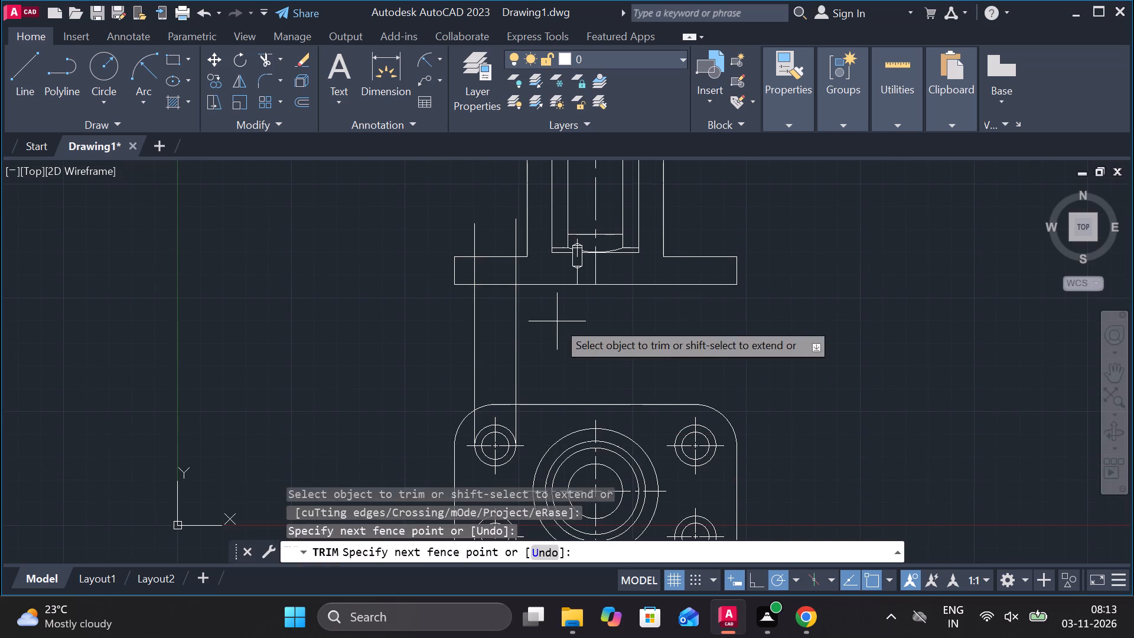
left_click(429, 328)
key("Escape")
Erase the two leftover projection line pieces beside the top view's upper-left hole.
left_click(519, 419)
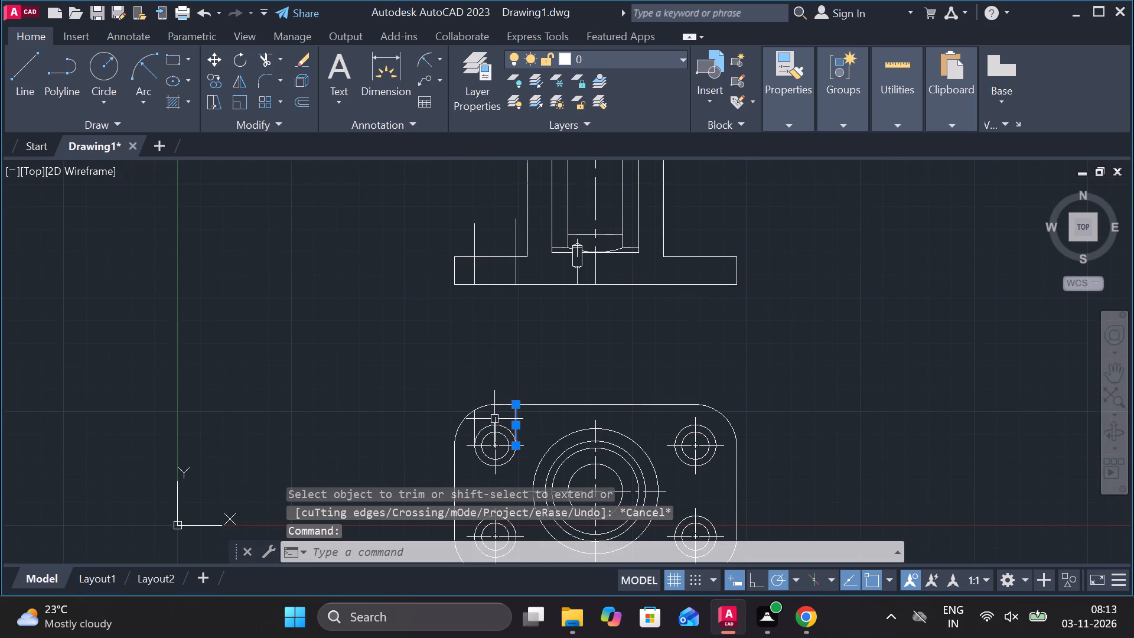
left_click(477, 420)
type("e")
key("space")
Offset the top edge of the front view's left base flange upward by 2.
scroll(478, 240, "up", 1)
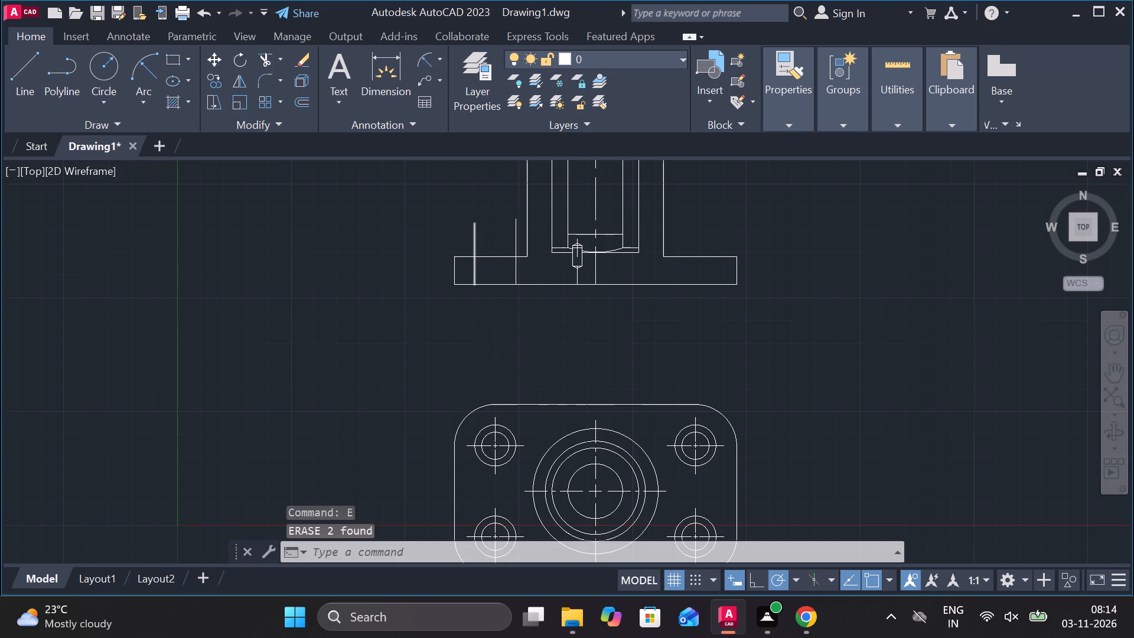
scroll(478, 240, "up", 2)
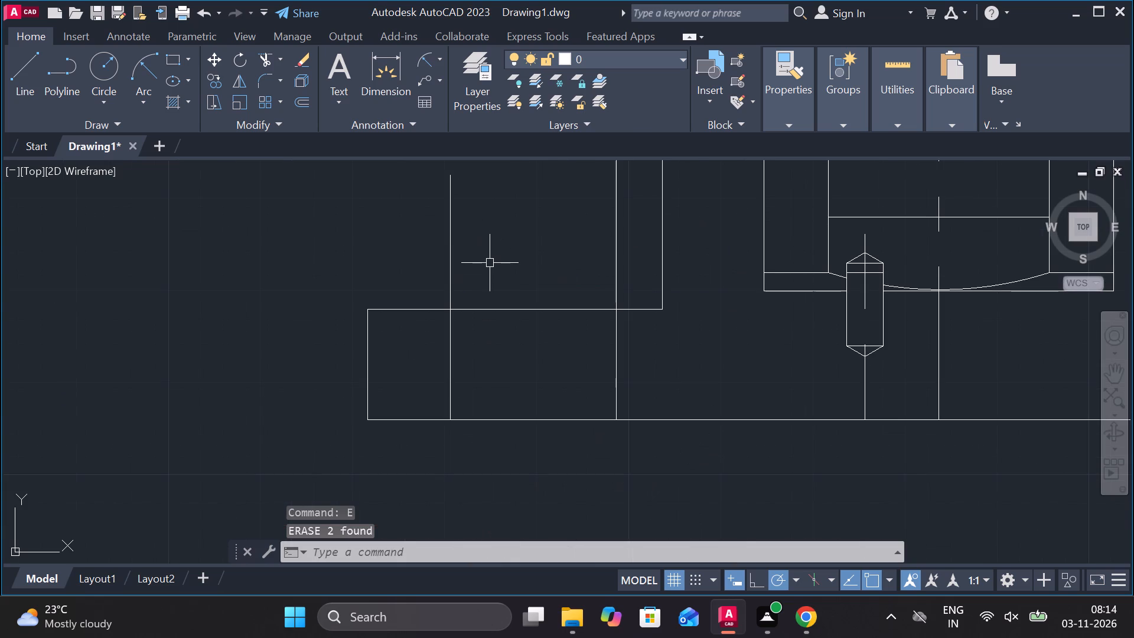
middle_click(495, 265)
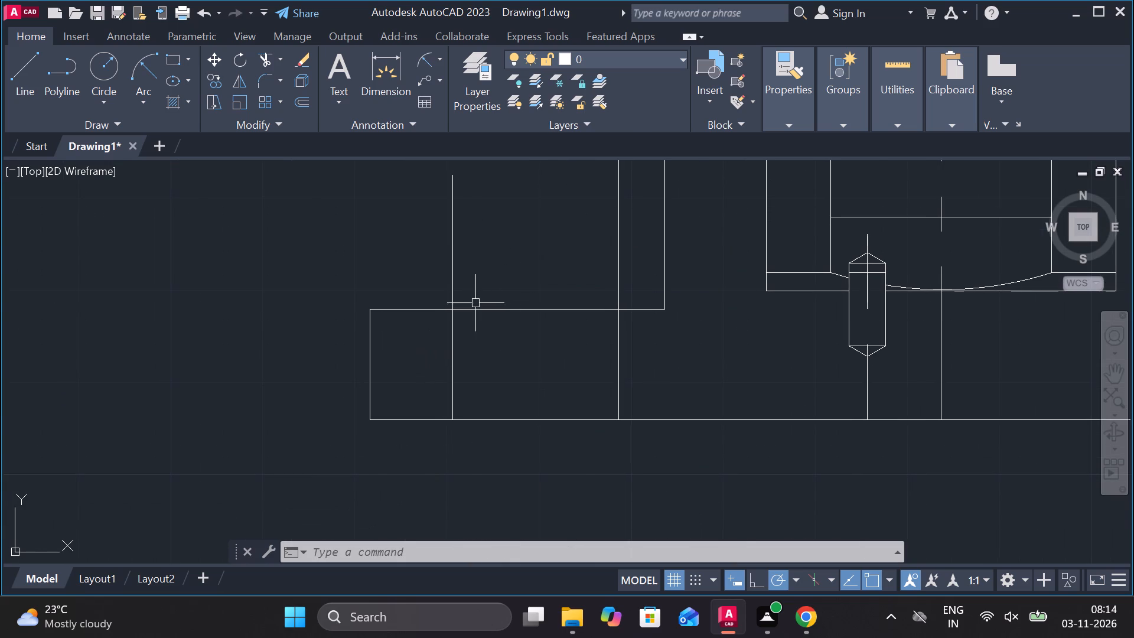
left_click(399, 310)
key("o")
key("Return")
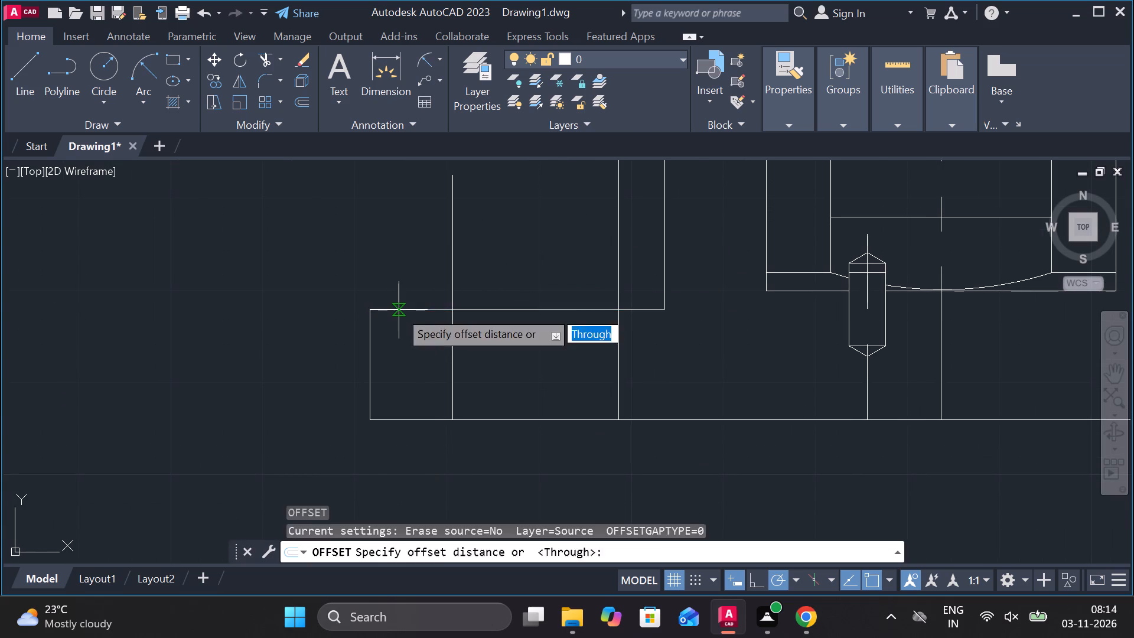
key("Return")
key("3")
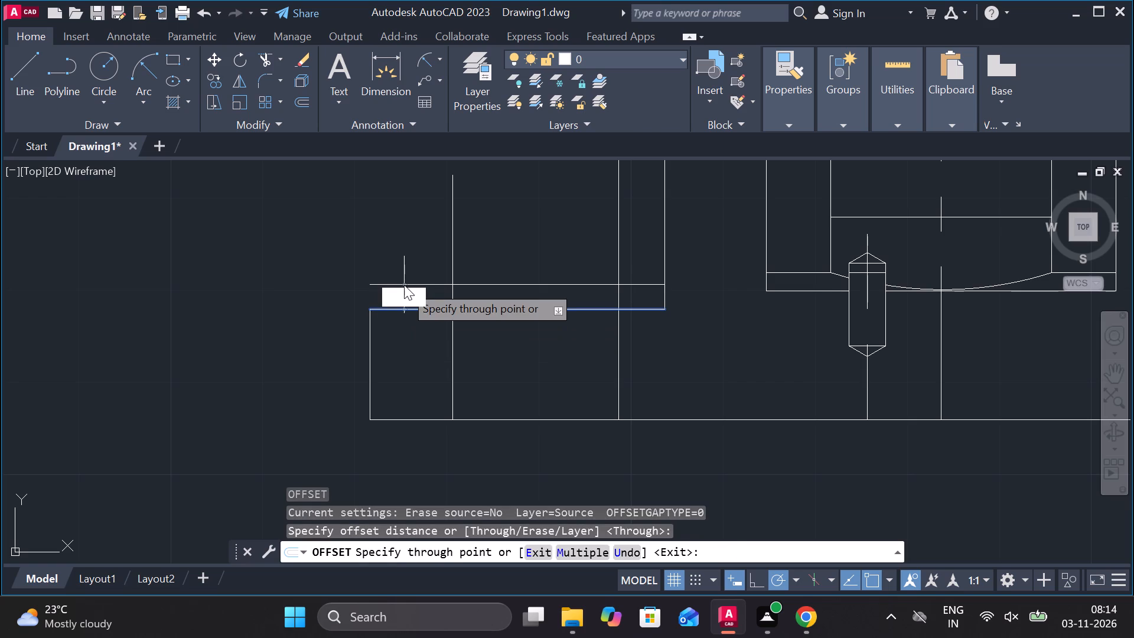
key("BackSpace")
type("2")
key("space")
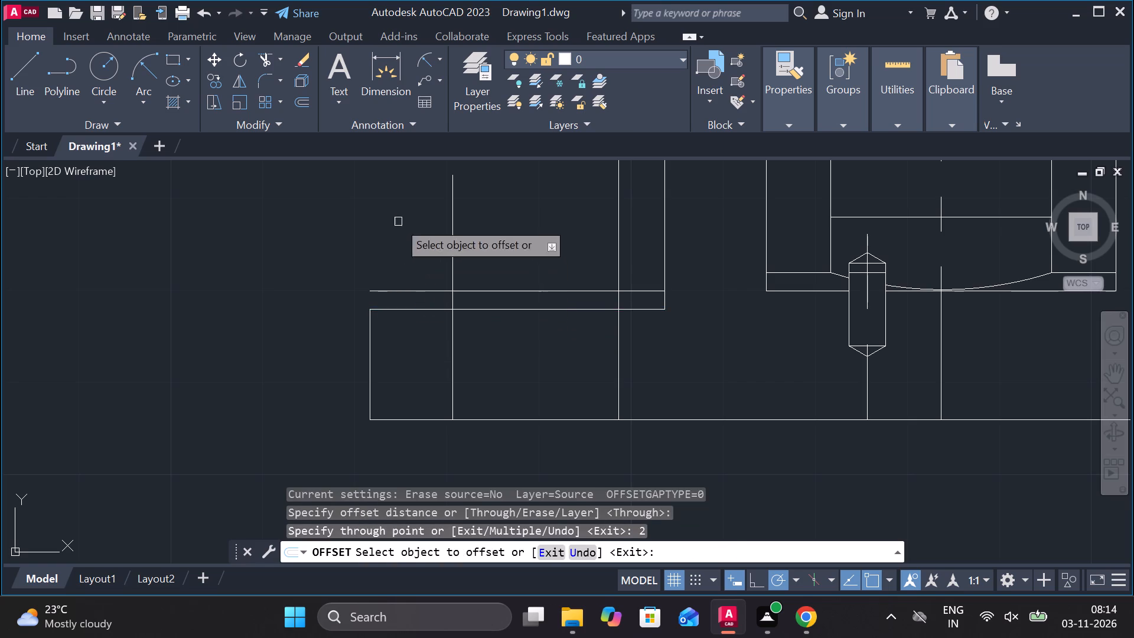
key("Escape")
Trim both projection lines above the offset line and inside the base, and trim the offset line's outer overhang.
type("tr")
key("space")
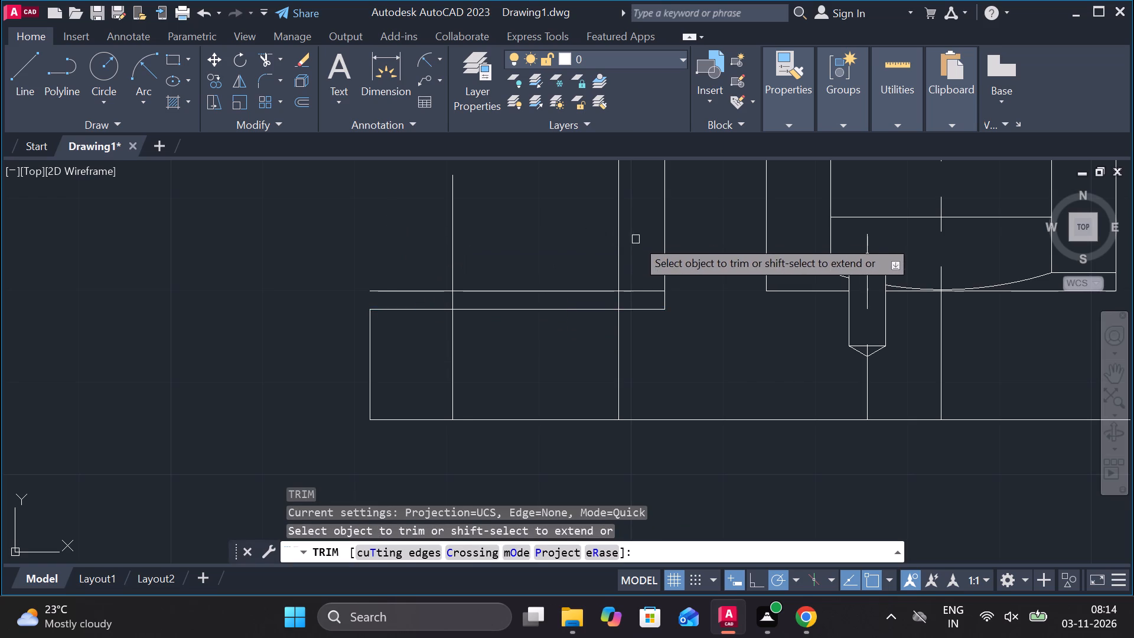
left_click(644, 239)
left_click(430, 230)
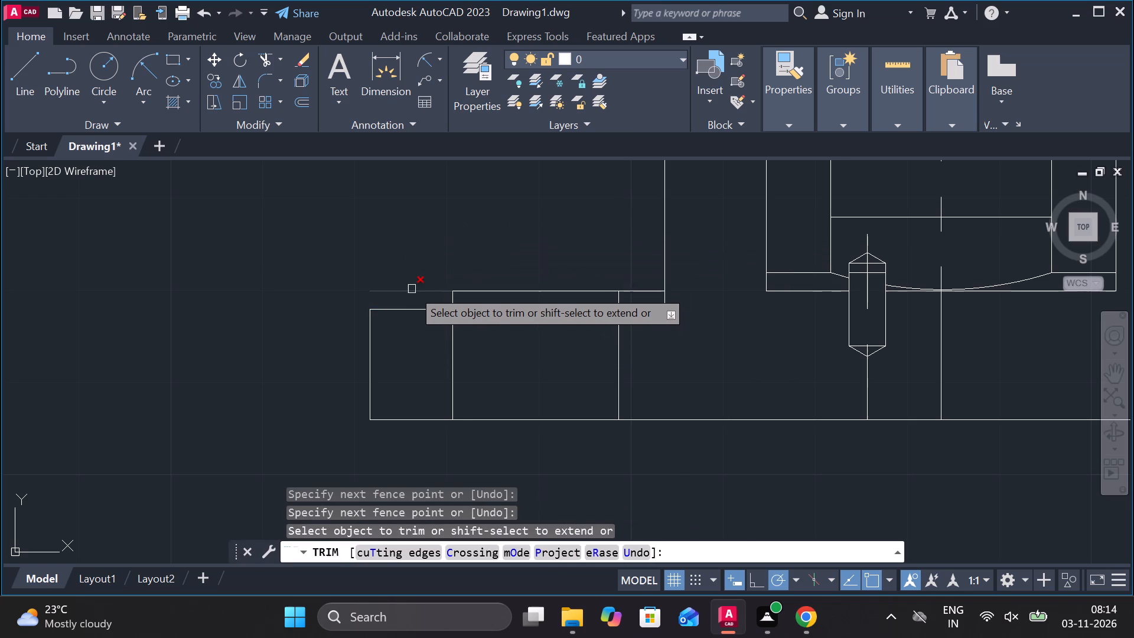
left_click(412, 289)
left_click(439, 354)
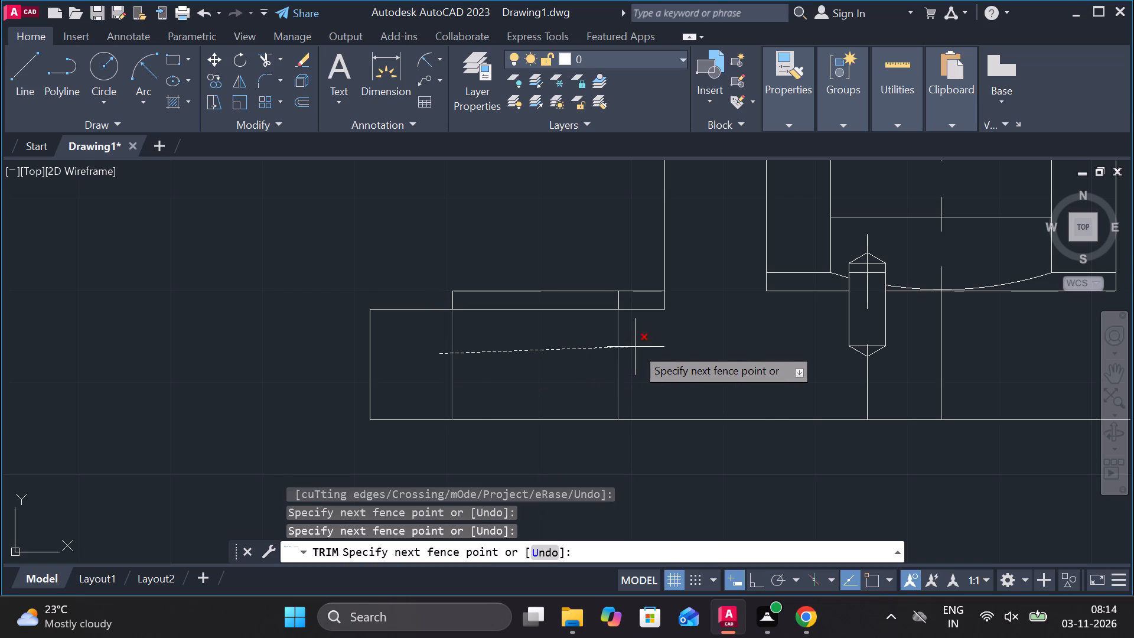
left_click(636, 347)
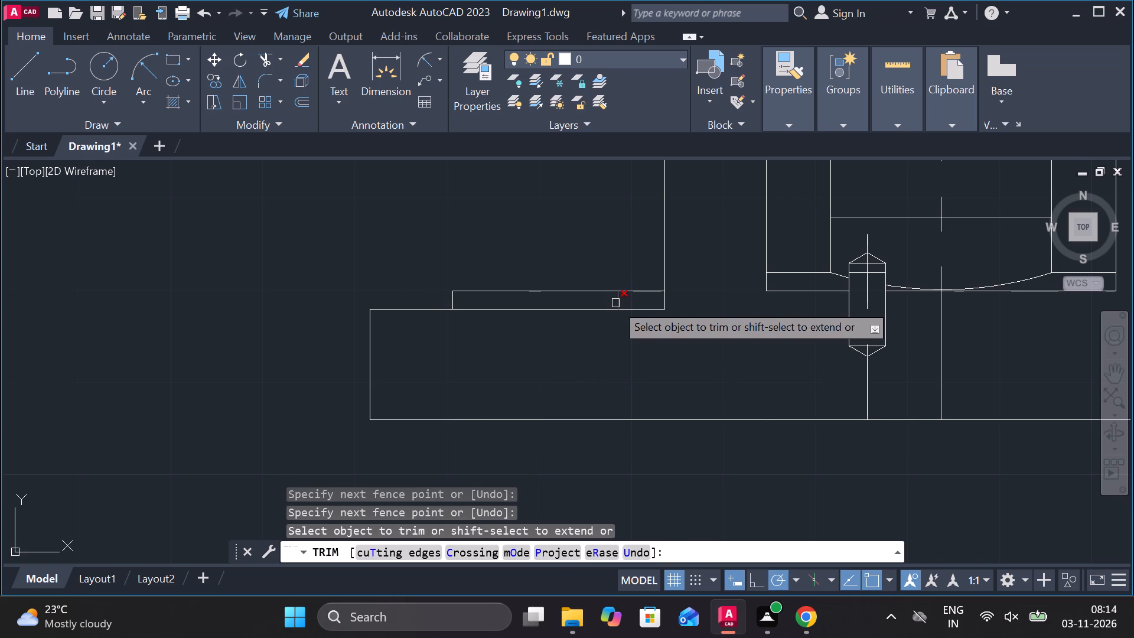
scroll(576, 376, "down", 3)
middle_click_drag(592, 418, 588, 418)
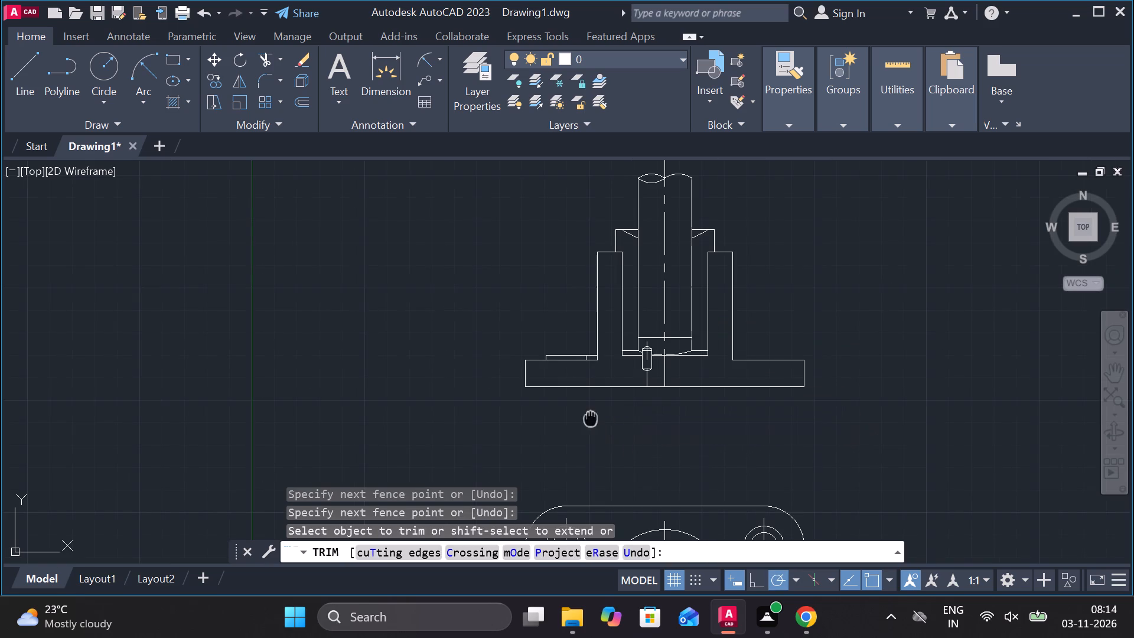
middle_click_drag(588, 418, 580, 402)
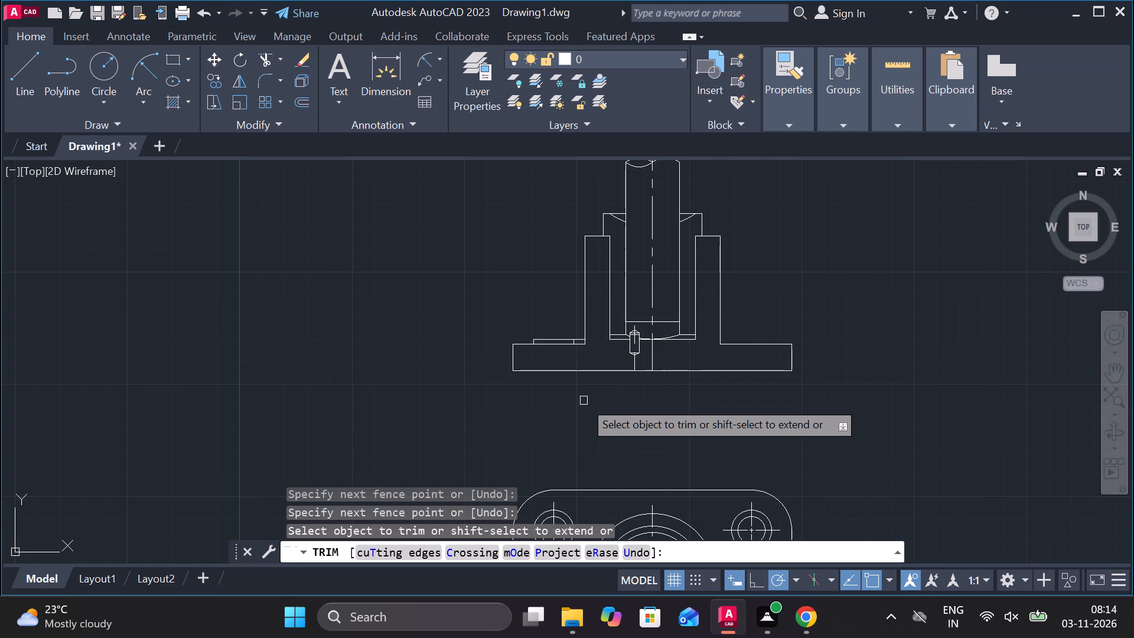
scroll(547, 310, "up", 2)
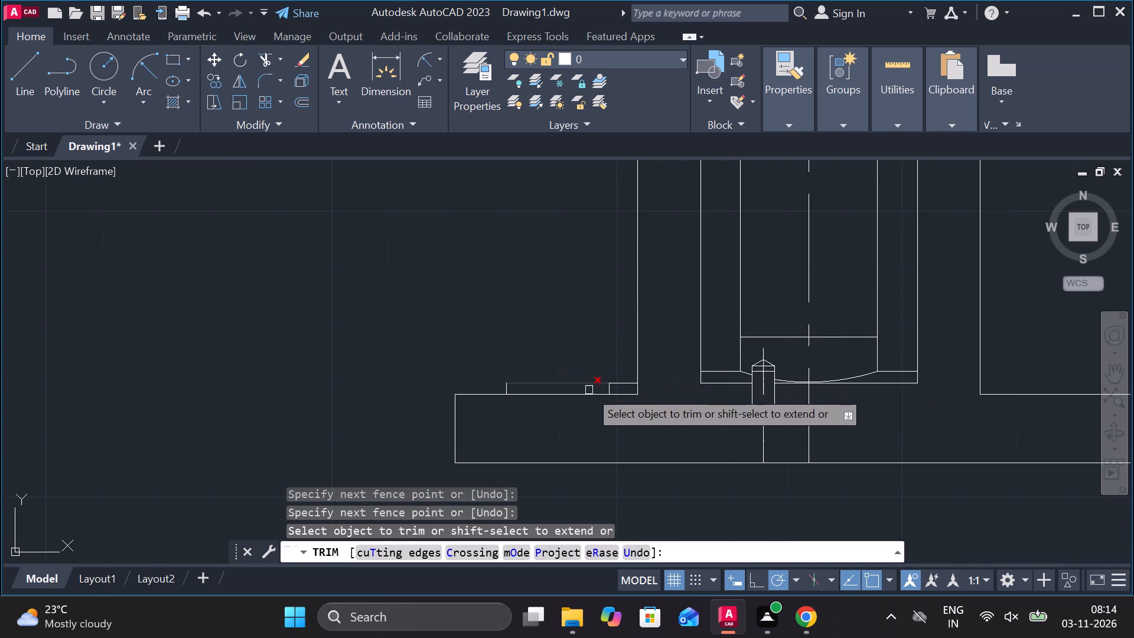
key("Escape")
Fillet the left base flange's outer upper corner and its inner corner with the upright wall at radius 5.
type("f r")
key("space")
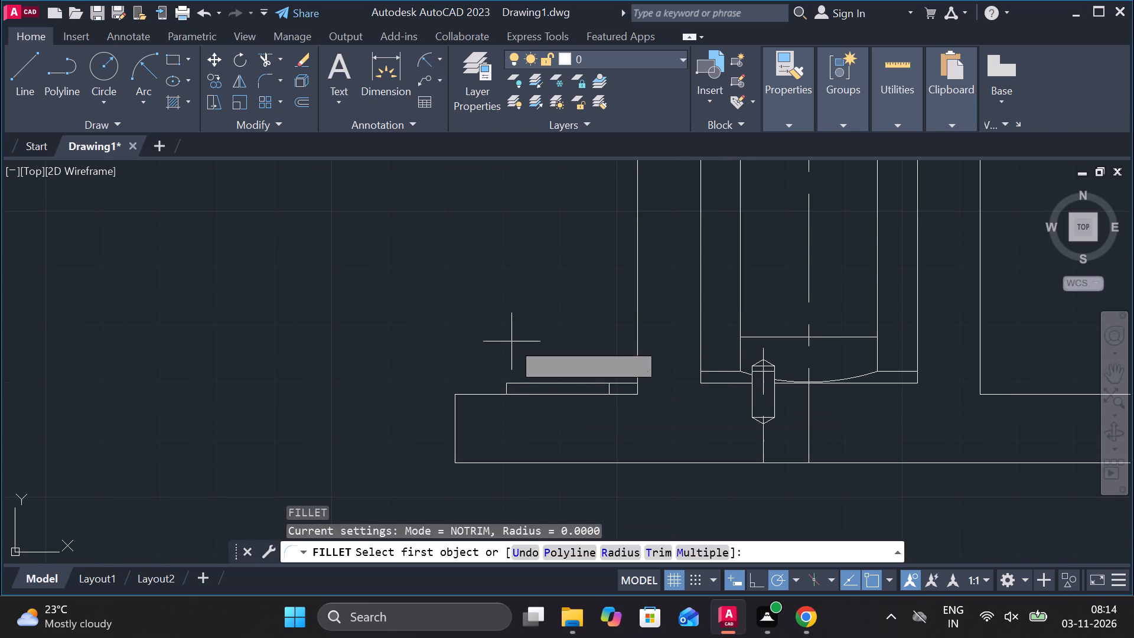
type("5")
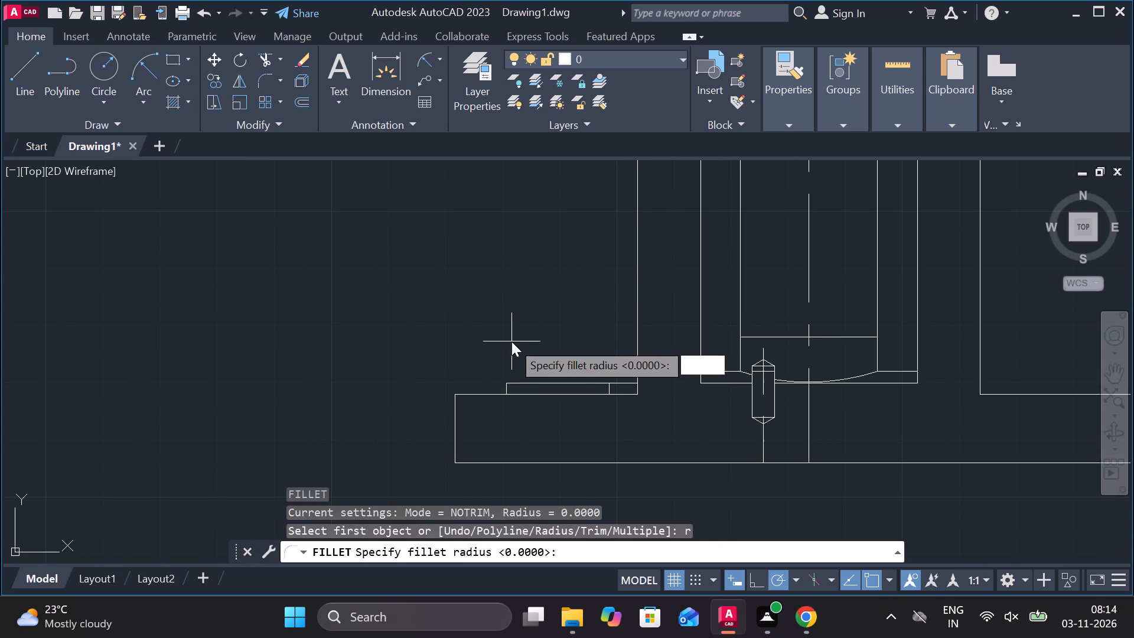
key("space")
left_click(494, 396)
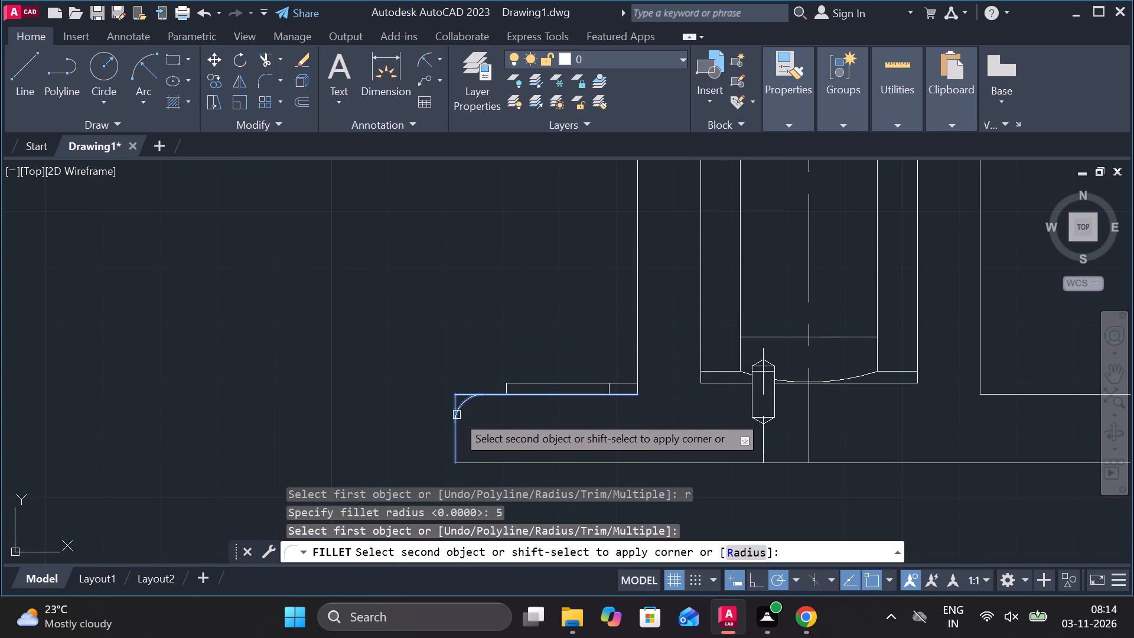
left_click(457, 412)
key("space")
left_click(625, 396)
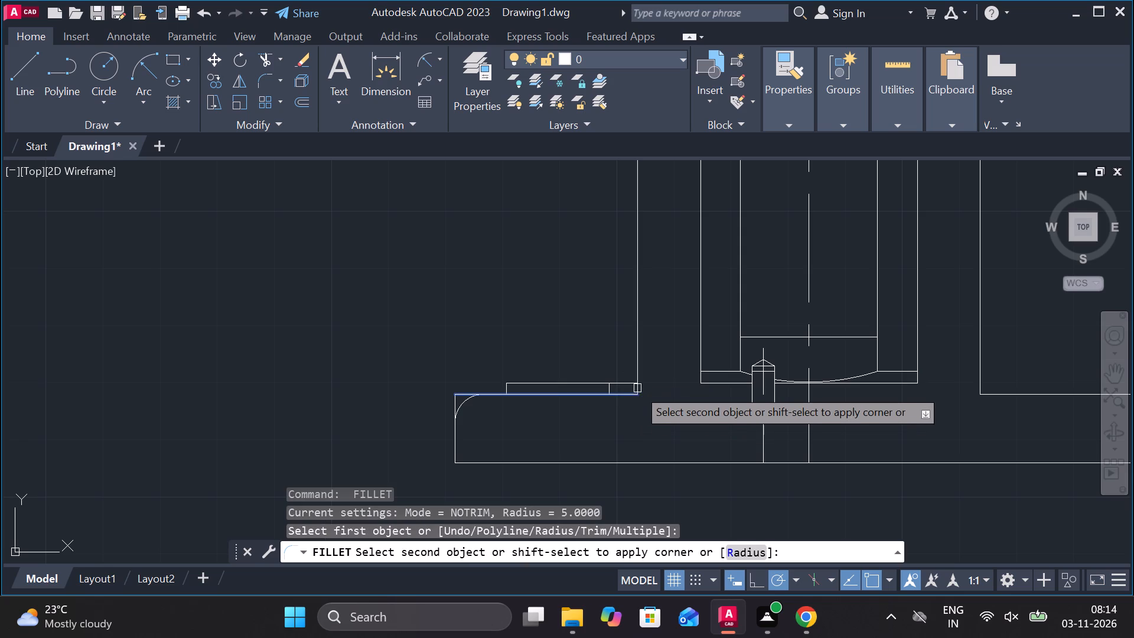
left_click(641, 370)
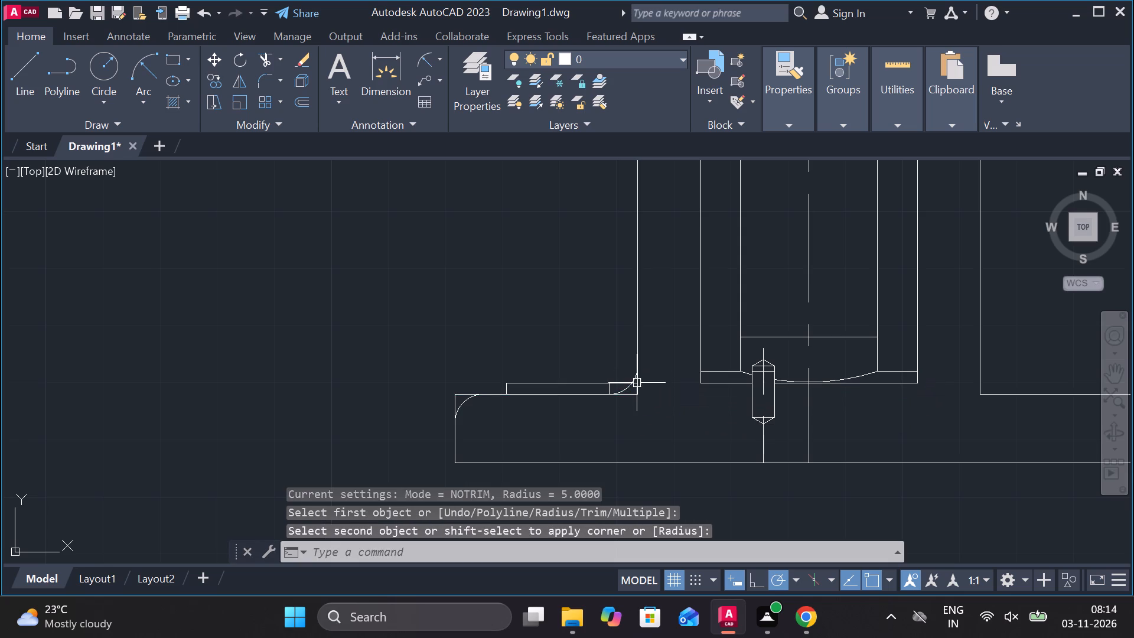
Fillet the right base flange's inner corner with the upright wall and its outer upper corner at radius 5.
middle_click_drag(634, 383, 371, 372)
key("space")
left_click(713, 350)
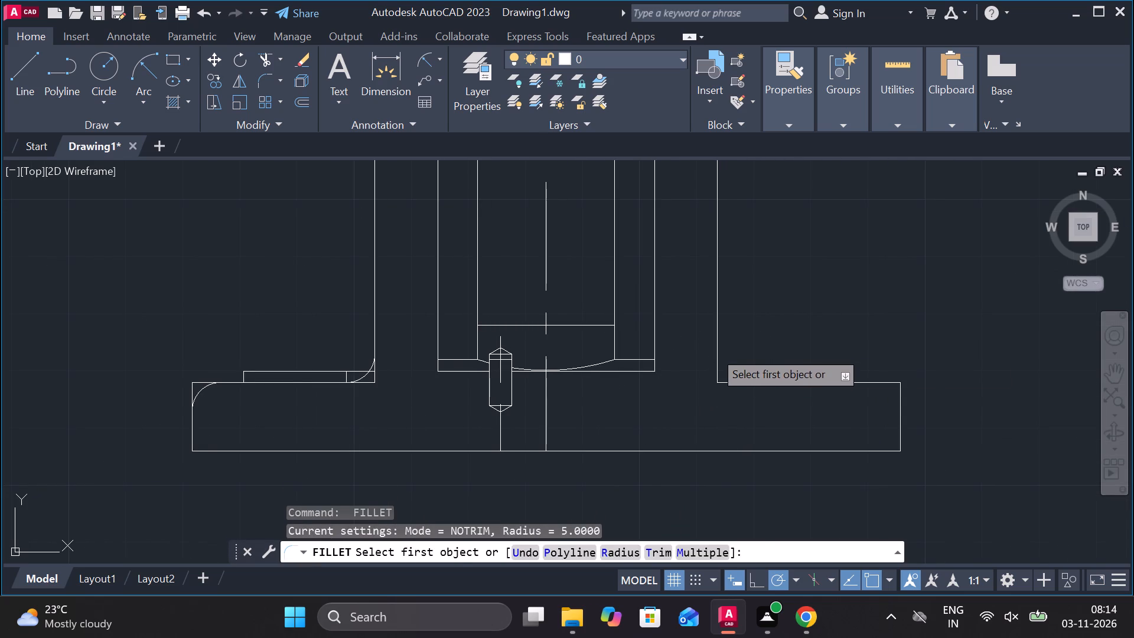
left_click(737, 376)
left_click(741, 380)
key("space")
left_click(875, 383)
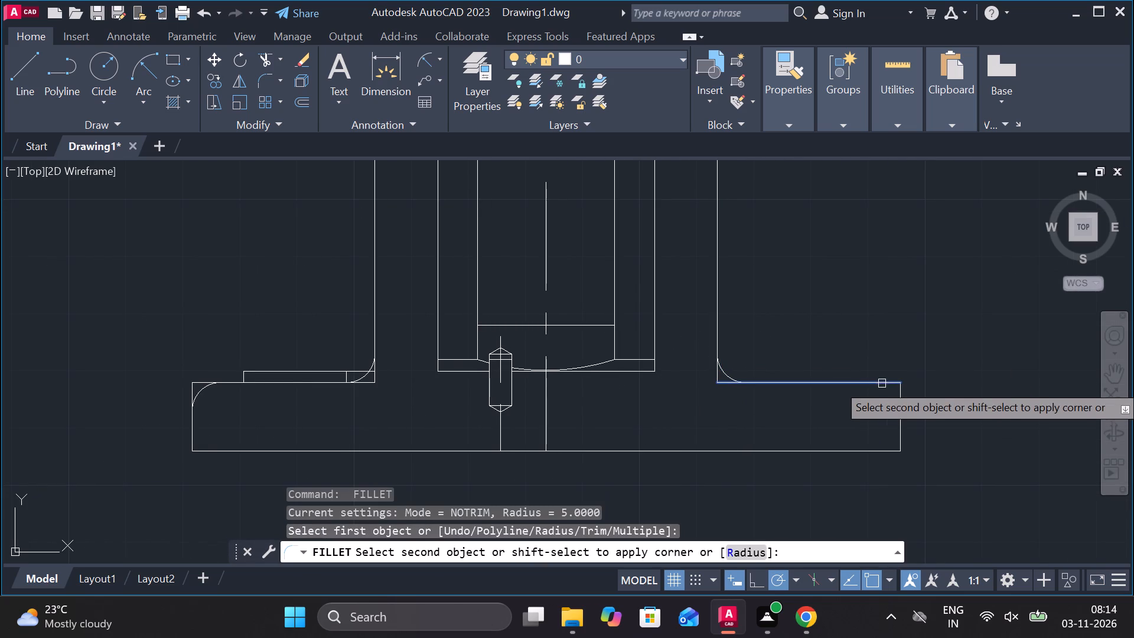
left_click(898, 391)
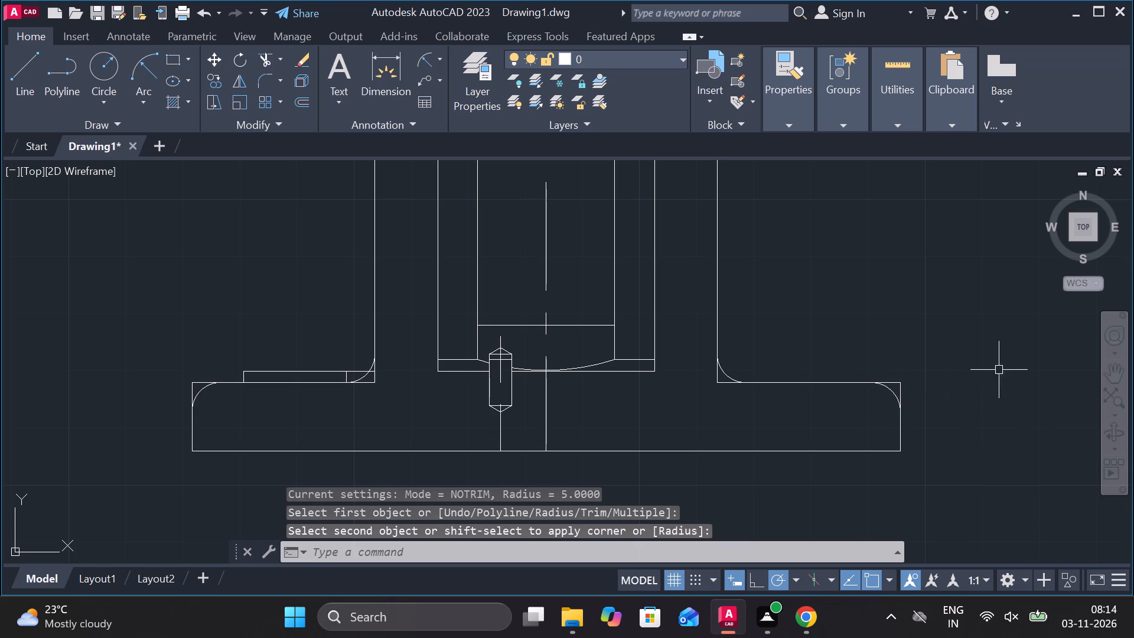
key("Escape")
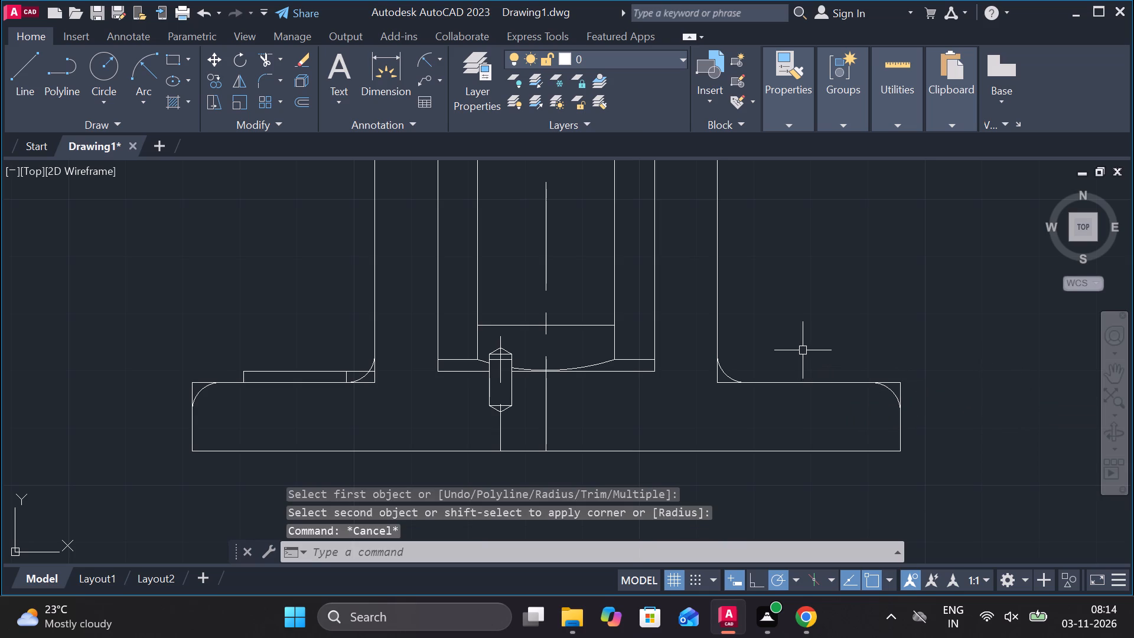
Trim the square corner remnants outside the two fillets on the right base flange.
type("tr")
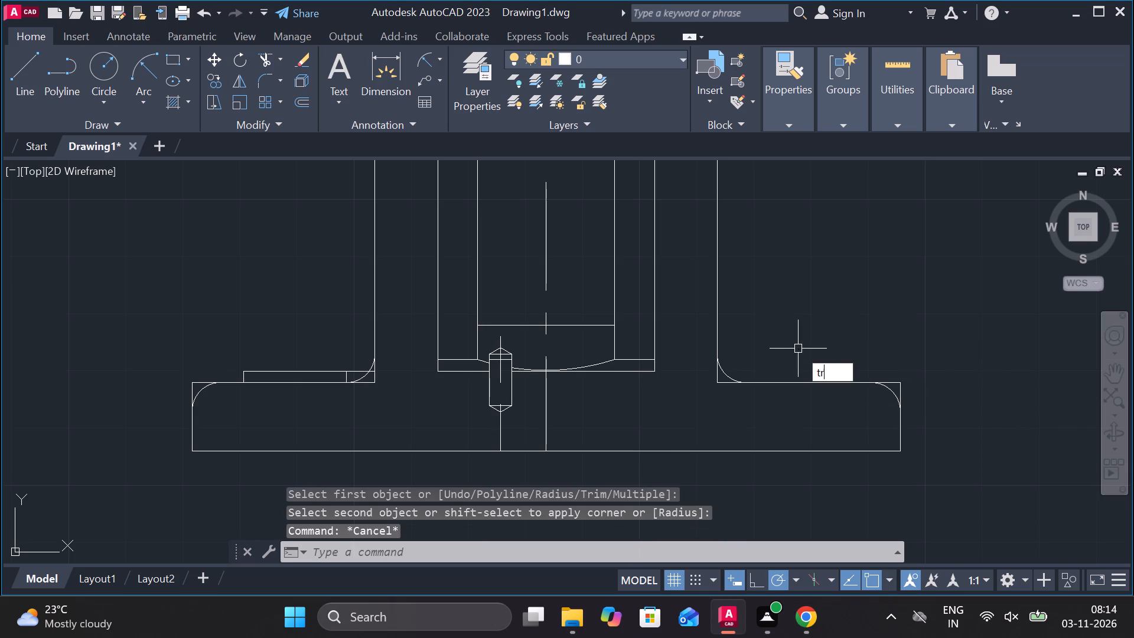
key("space")
left_click(722, 388)
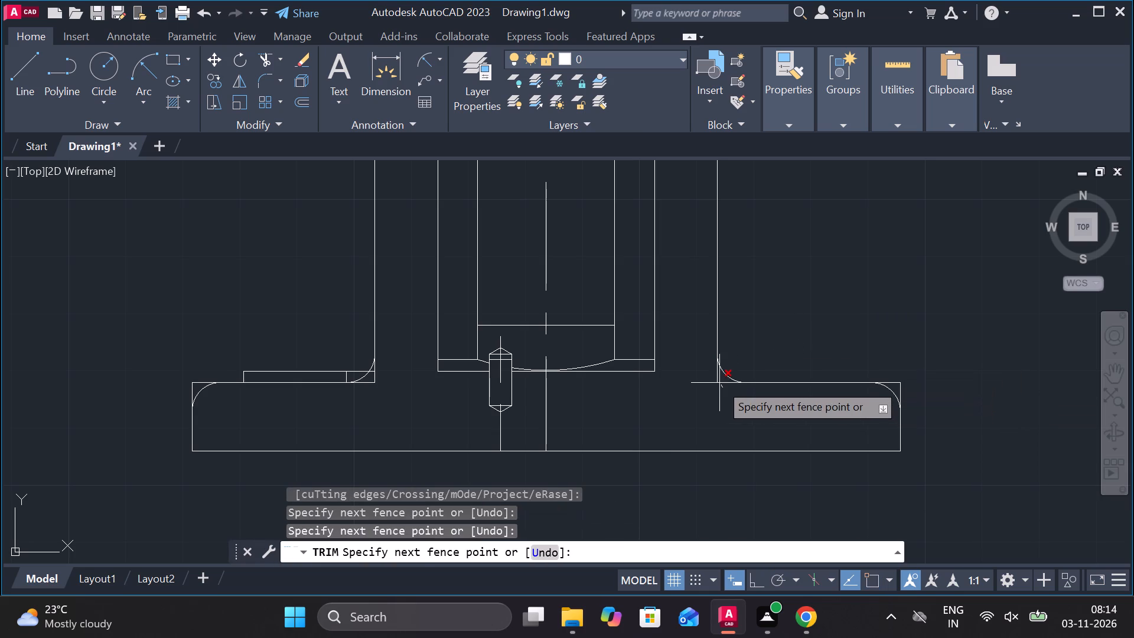
left_click(717, 380)
left_click(898, 389)
left_click(897, 383)
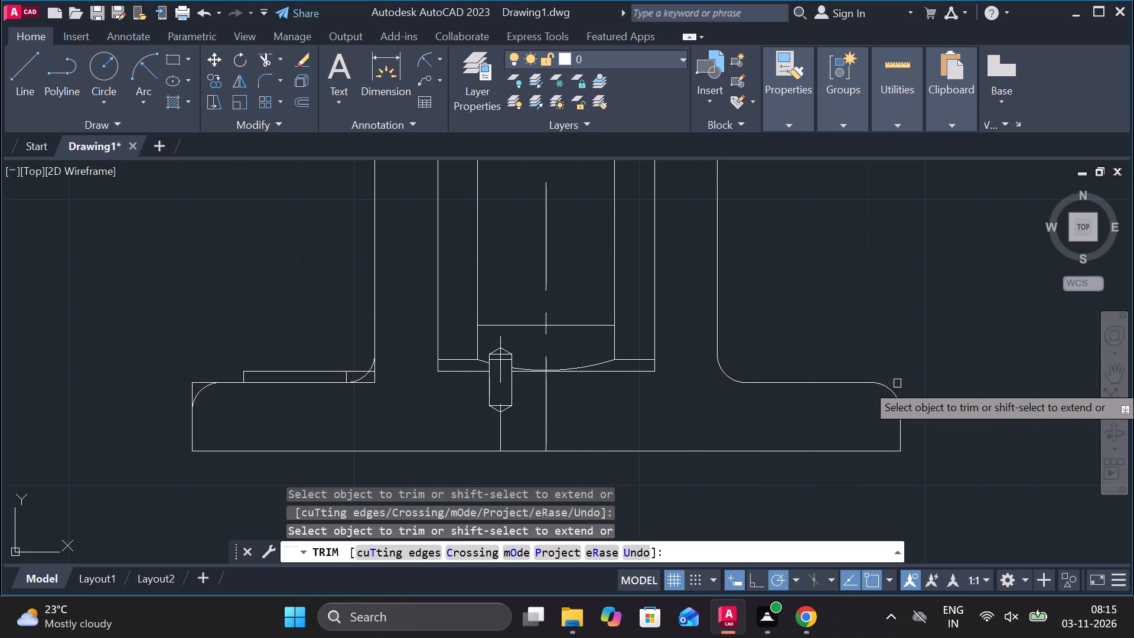
Trim the square corner remnants outside the two fillets on the left base flange.
scroll(915, 383, "down", 2)
scroll(569, 392, "up", 2)
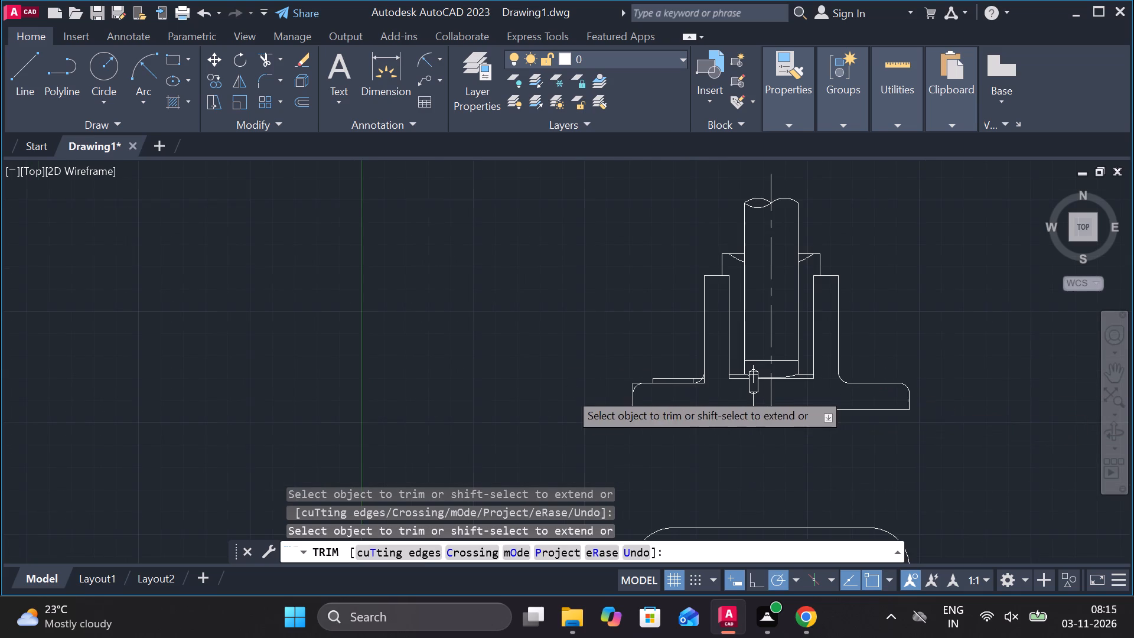
scroll(569, 392, "up", 2)
middle_click_drag(849, 368, 553, 377)
left_click(664, 367)
left_click(690, 347)
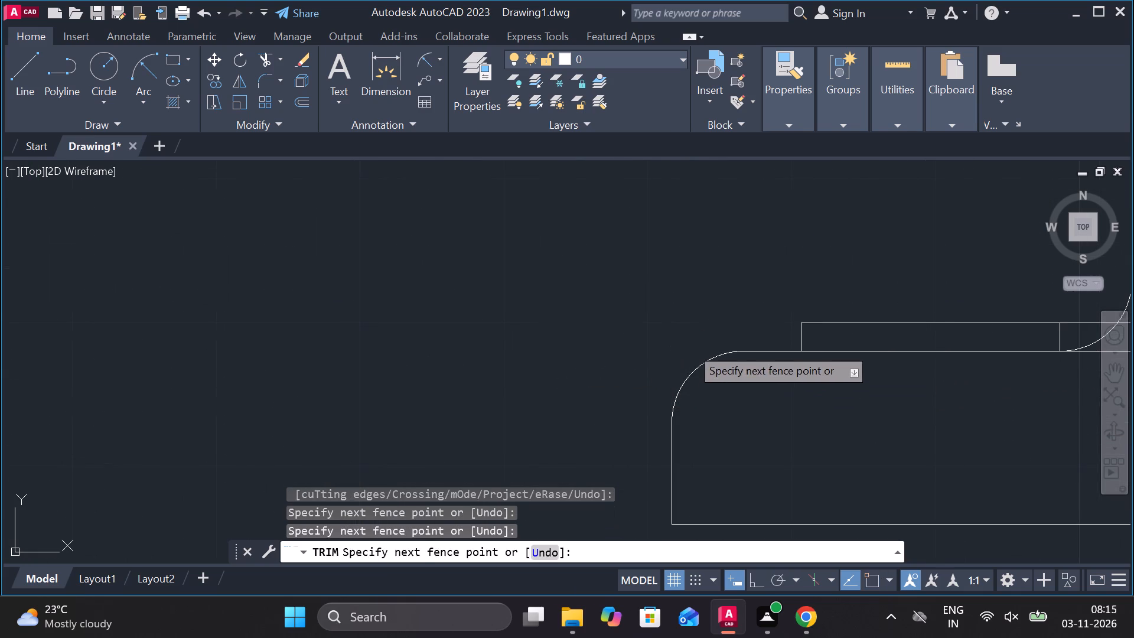
scroll(695, 350, "down", 1)
scroll(1020, 350, "up", 1)
middle_click_drag(996, 351, 937, 353)
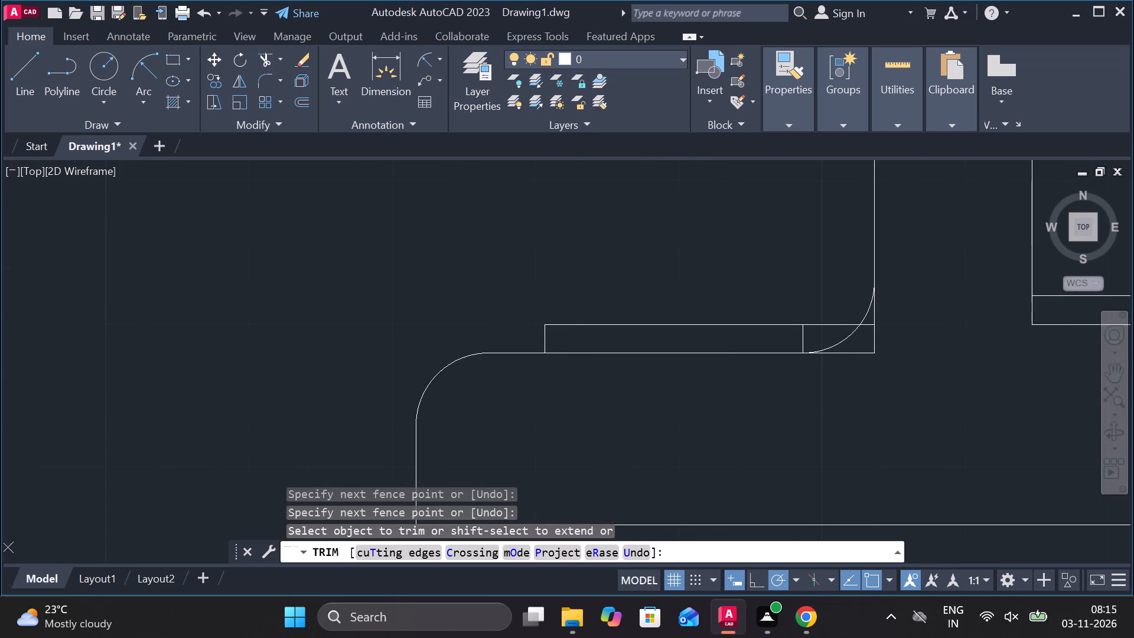
left_click(894, 317)
left_click(845, 383)
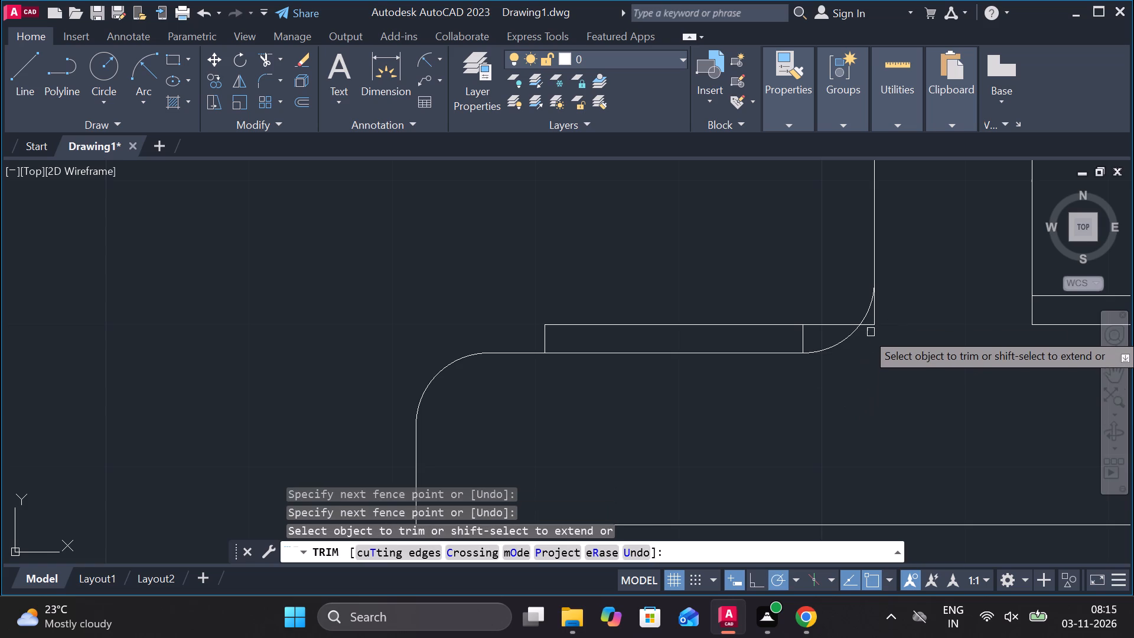
left_click(872, 328)
Trim the boss's top line beyond the inner fillet arc and remove the short vertical line beside that arc.
left_click(867, 322)
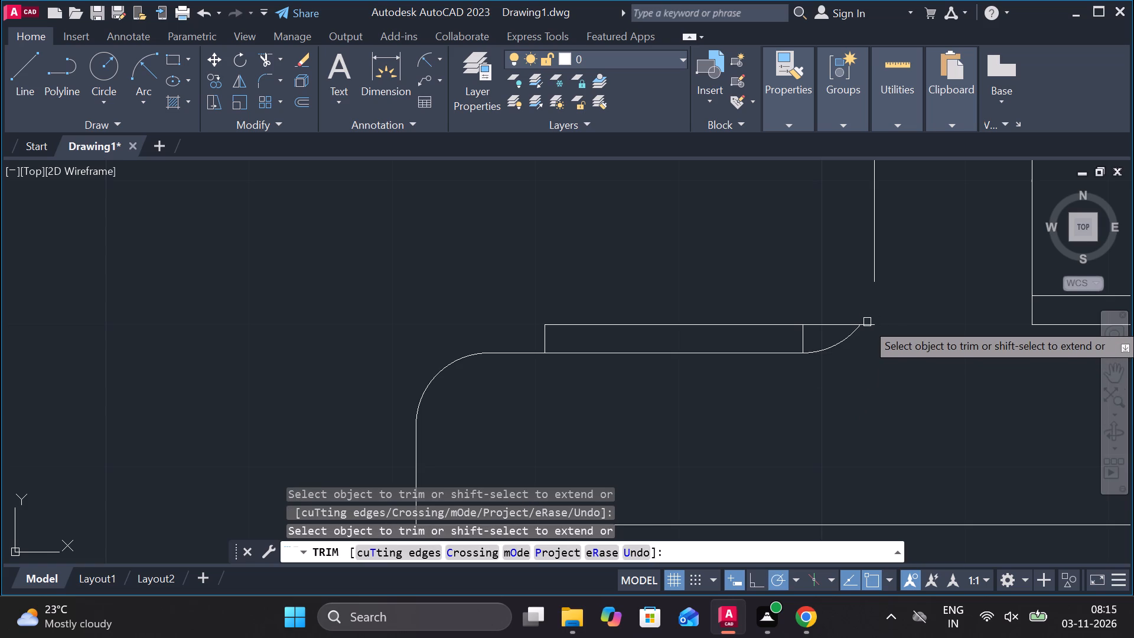
key("ctrl+z")
left_click(867, 330)
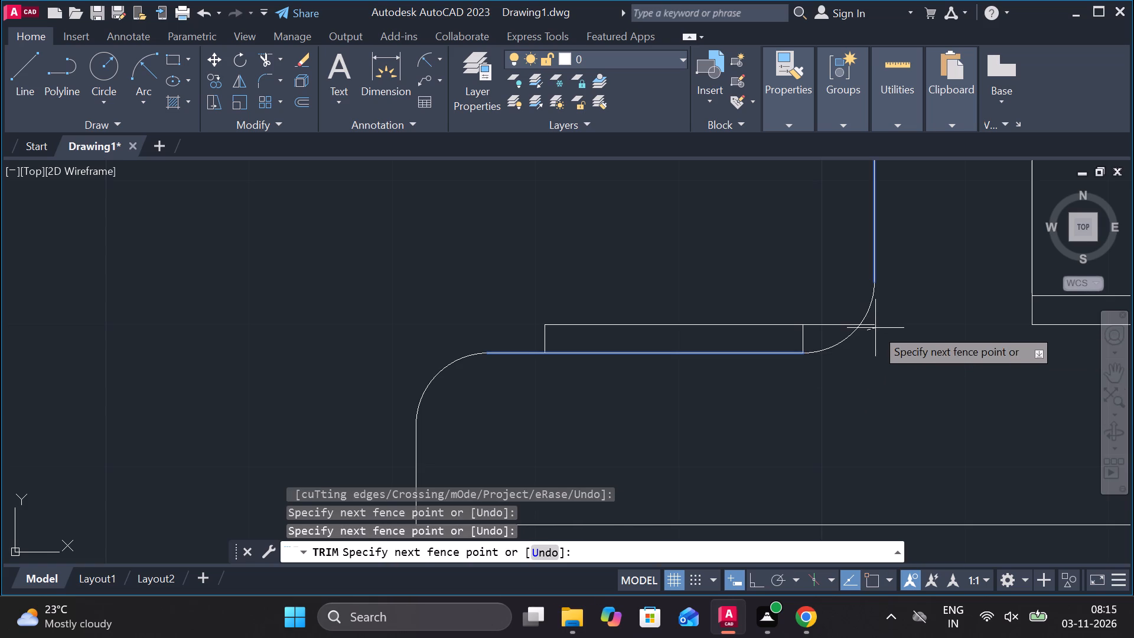
left_click(875, 321)
left_click(807, 340)
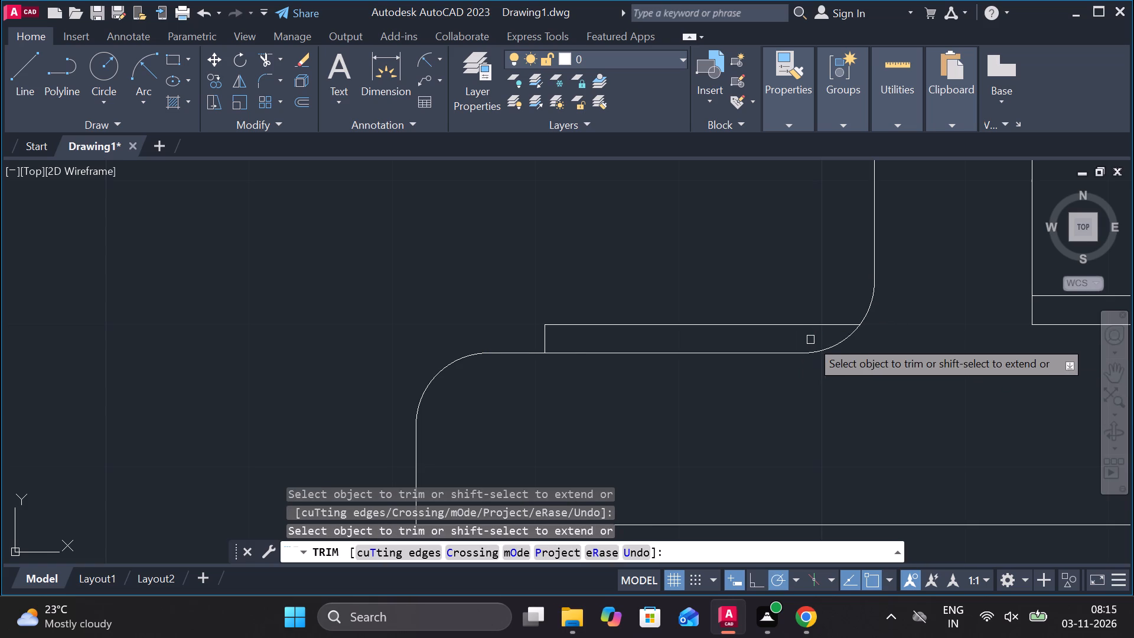
key("Escape")
Mirror the left flange boss's top line and short vertical edge about the part's vertical centreline, keeping the source lines.
left_click(738, 325)
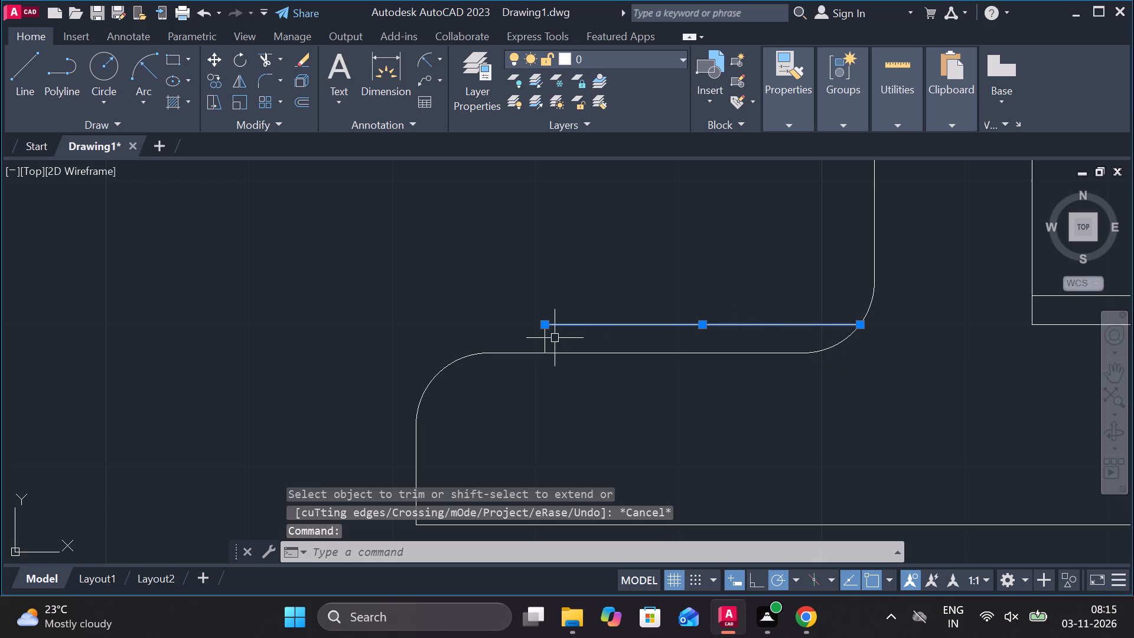
left_click(545, 336)
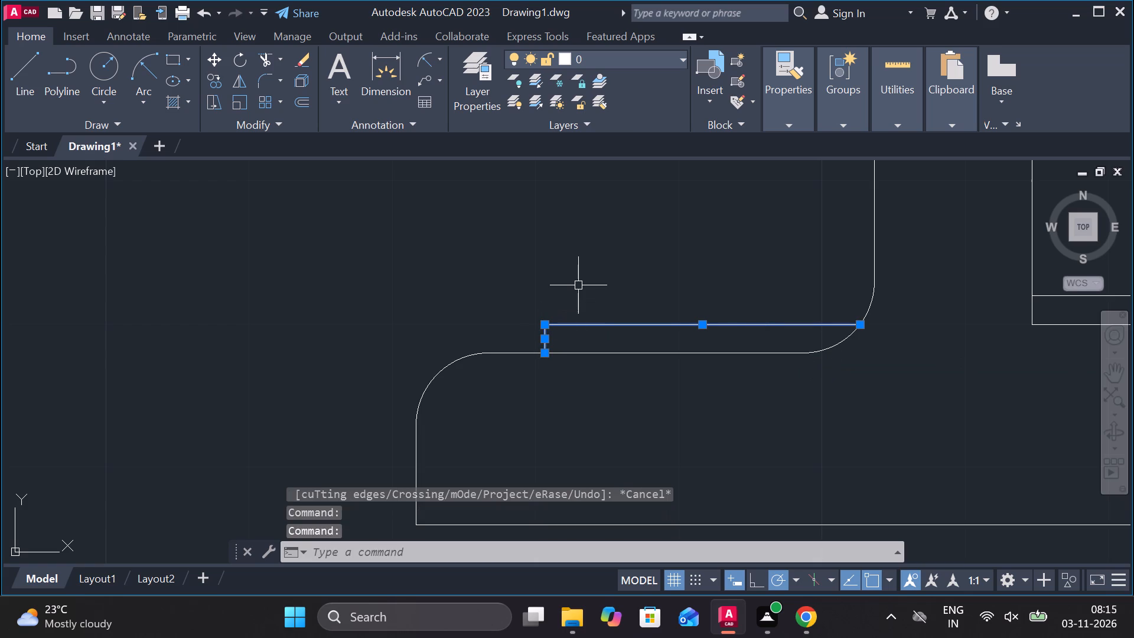
type("mi")
key("Return")
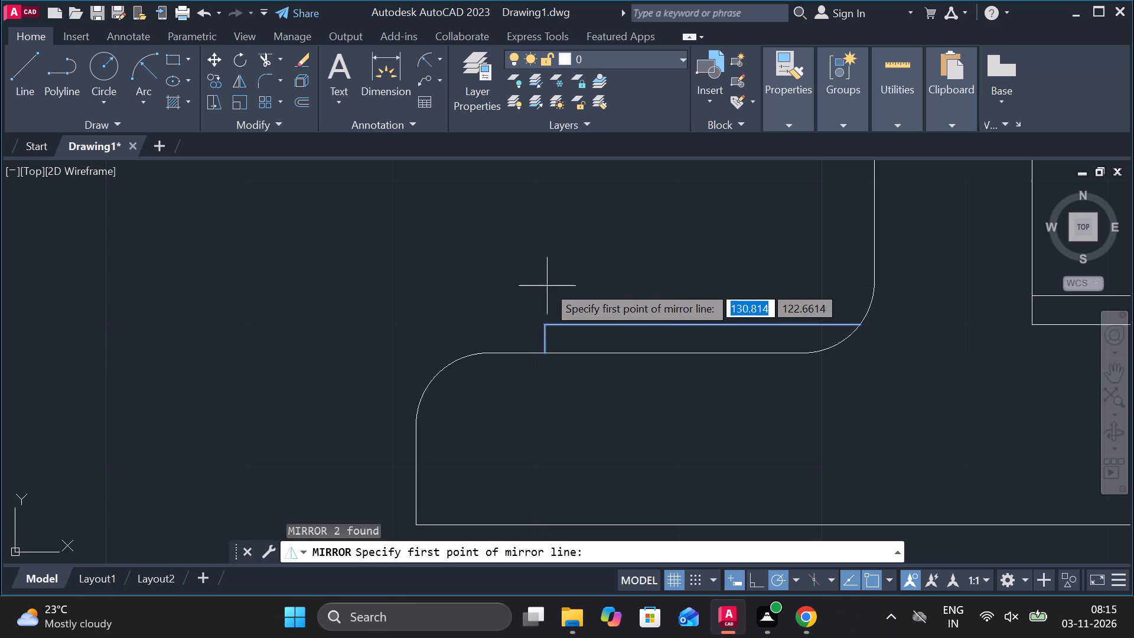
scroll(547, 285, "down", 2)
left_click(840, 380)
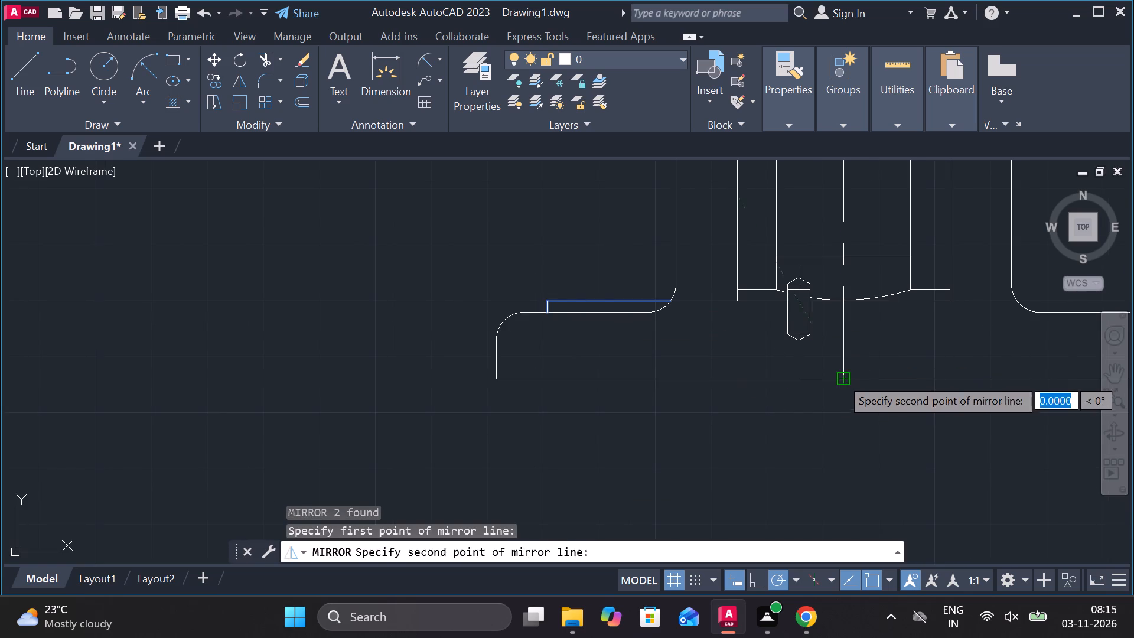
left_click(838, 297)
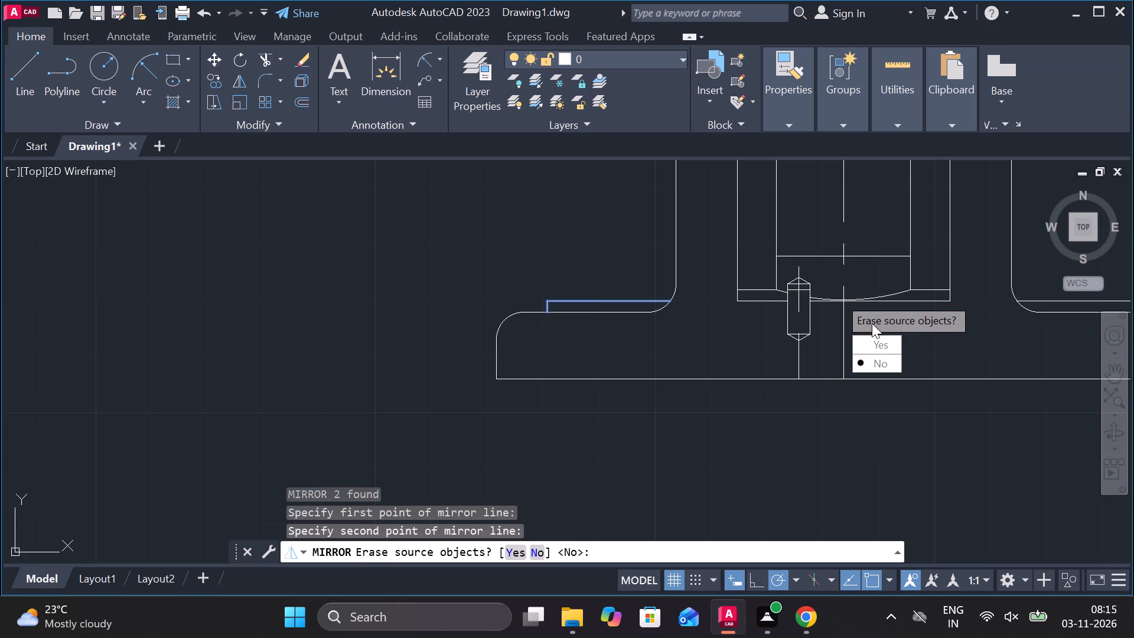
left_click_drag(872, 355, 838, 297)
Hatch all sectioned regions of the base and its upright walls with the ANSI31 pattern.
middle_click_drag(808, 305, 775, 305)
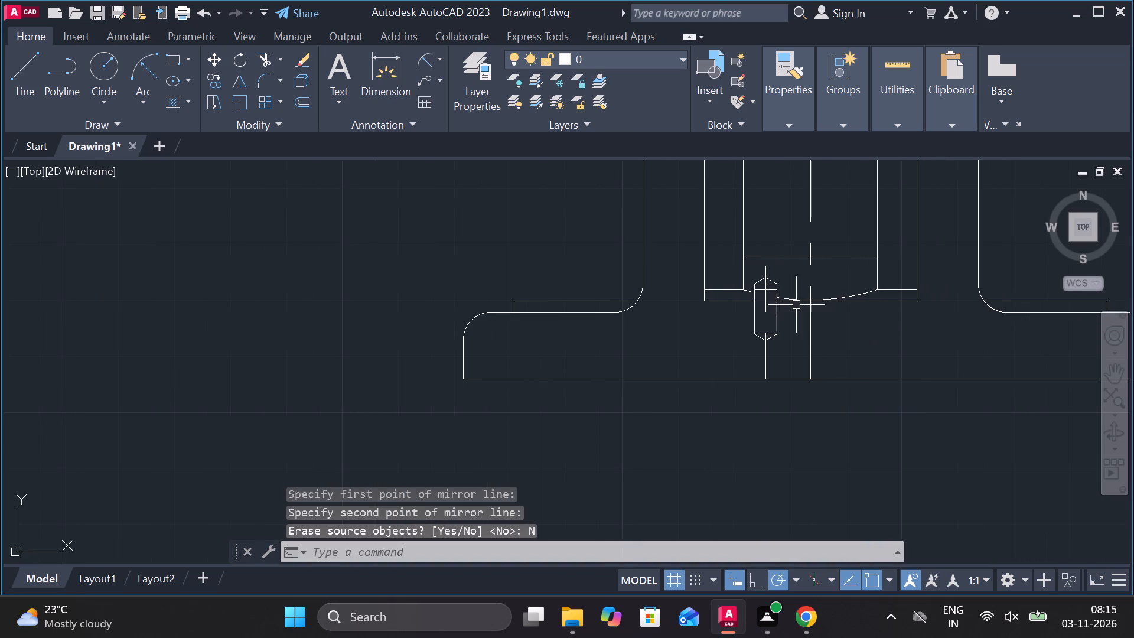
scroll(803, 305, "down", 1)
middle_click_drag(900, 333, 866, 375)
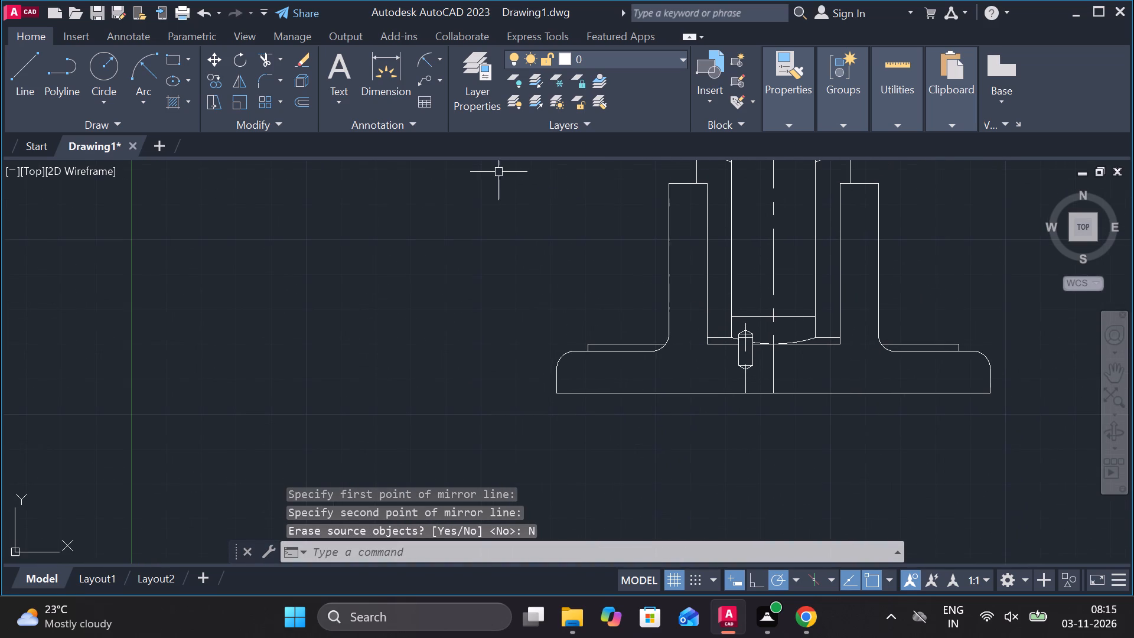
left_click(178, 93)
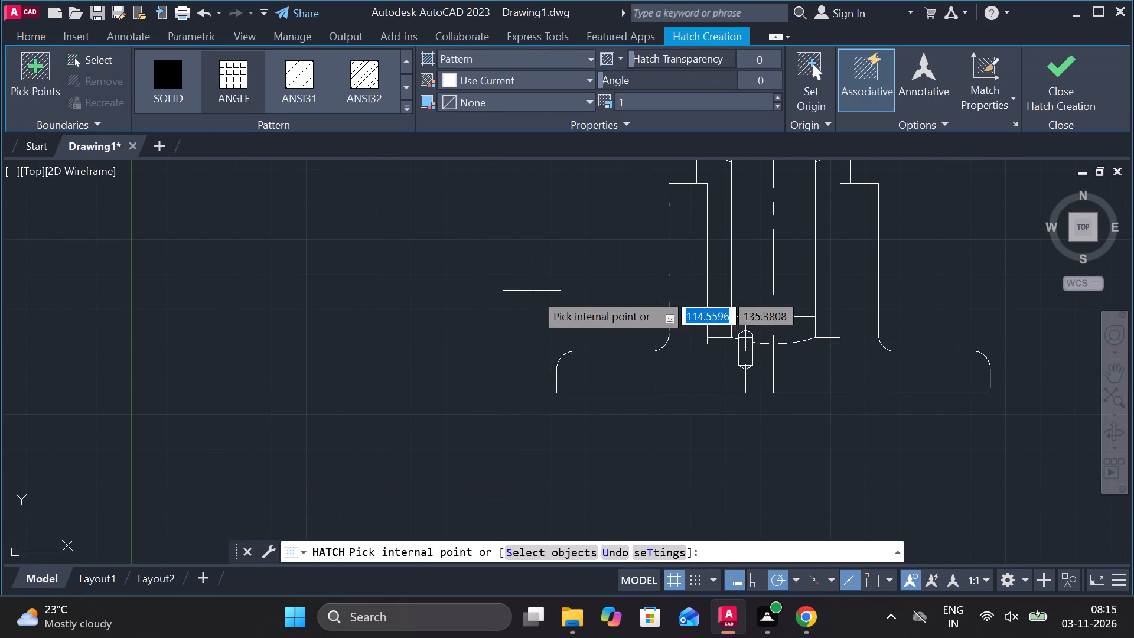
left_click(655, 354)
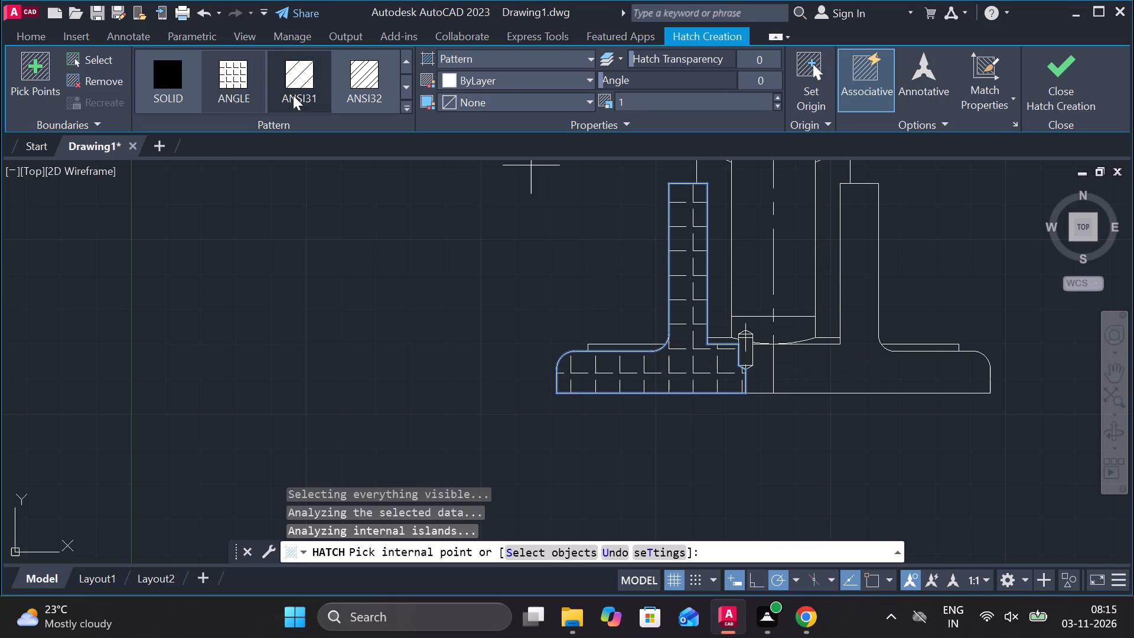
left_click(299, 113)
left_click(299, 103)
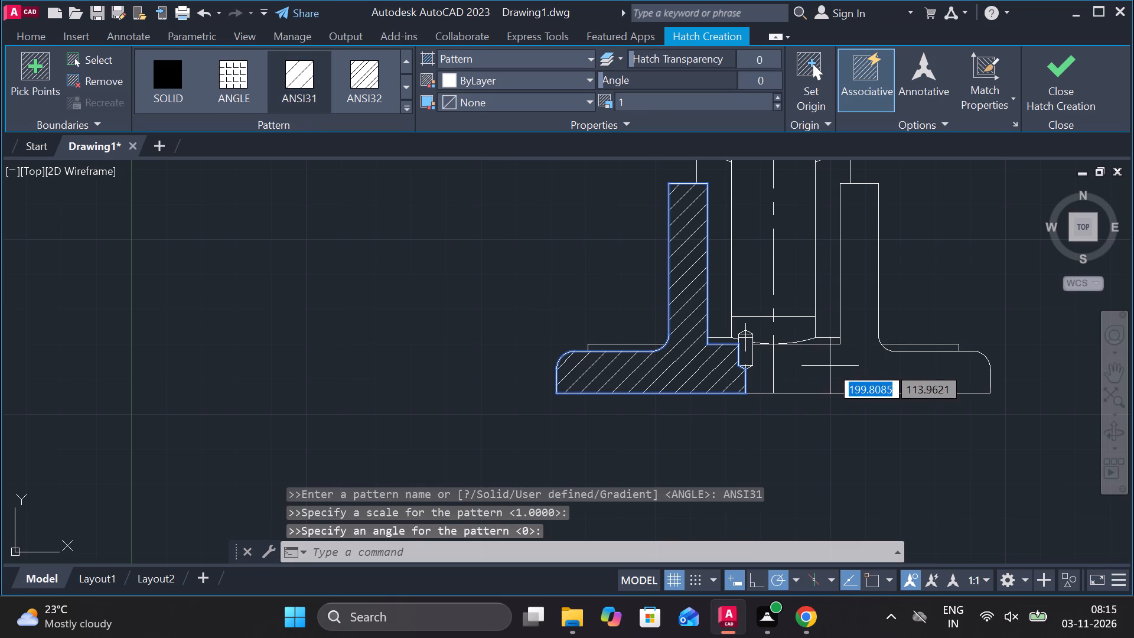
left_click(797, 366)
left_click(759, 367)
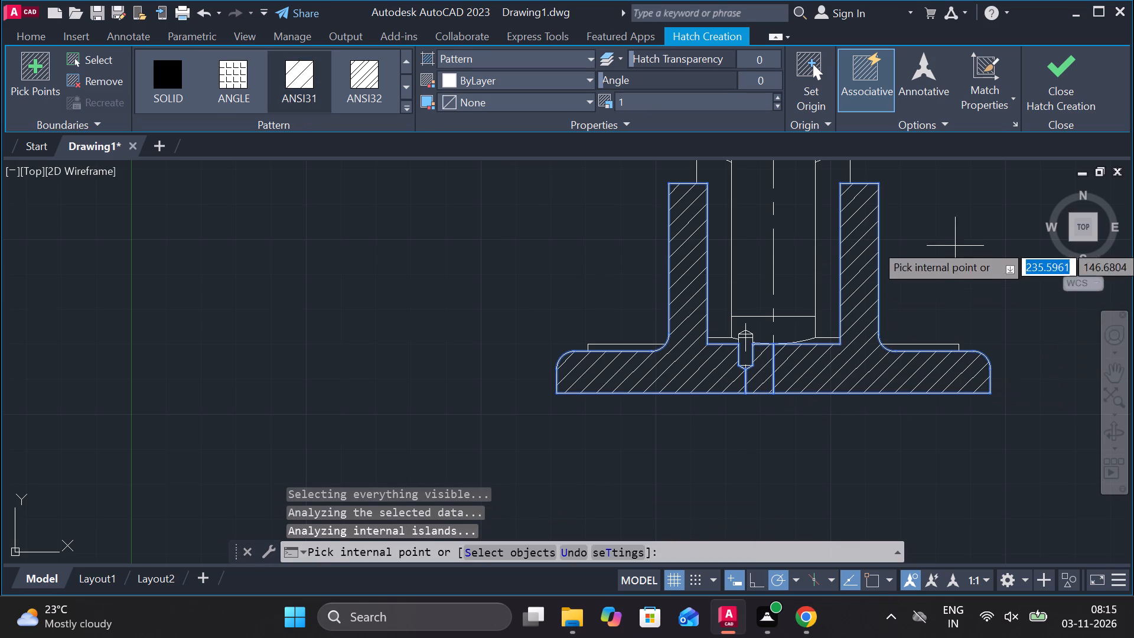
left_click(1041, 100)
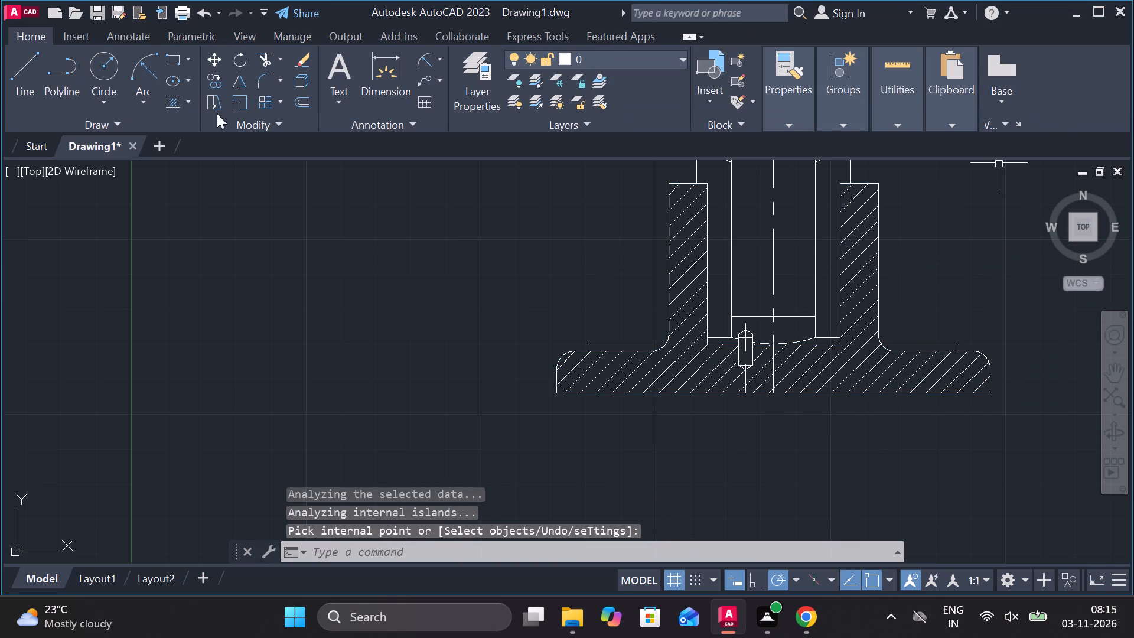
Hatch both sectioned sides of the bush with ANSI31 at an angle of 90.
left_click(172, 103)
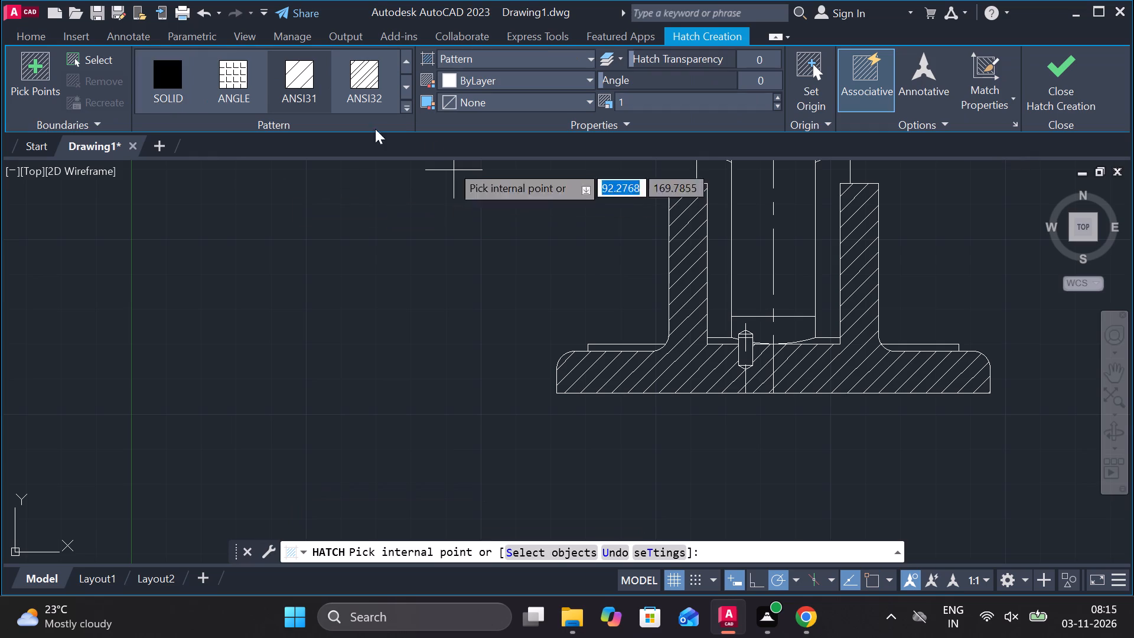
left_click(763, 84)
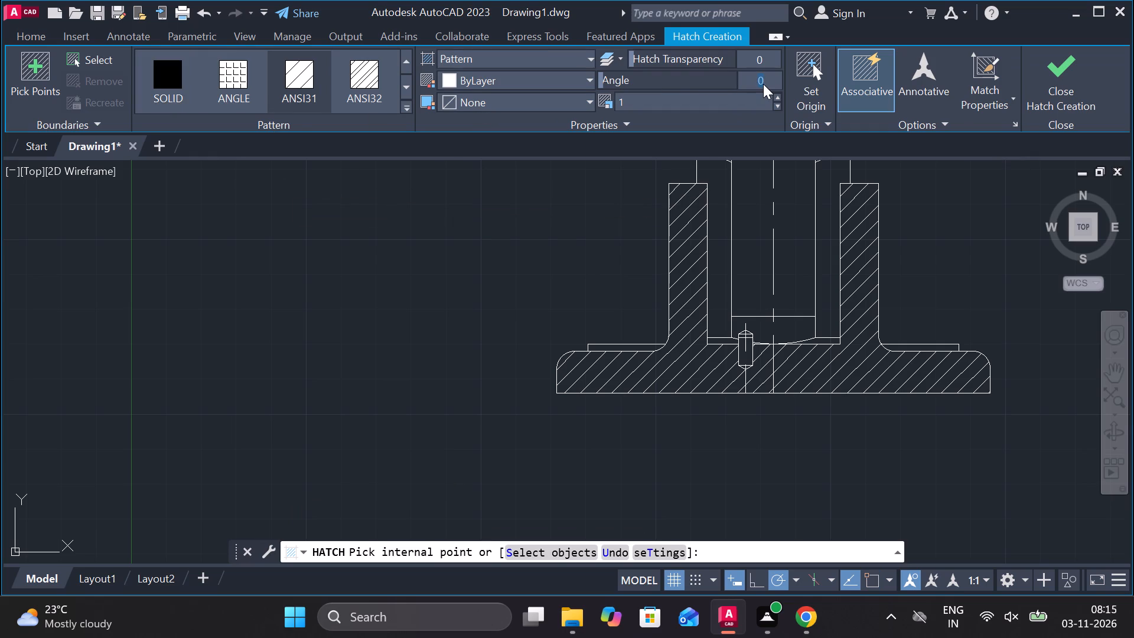
type("90")
key("Return")
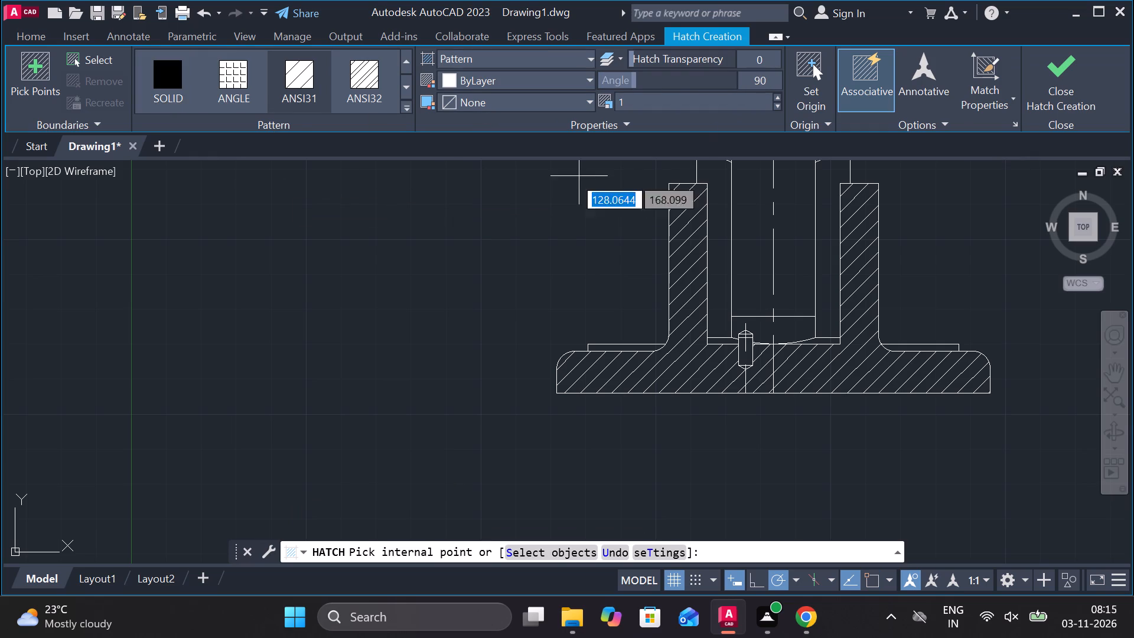
left_click(825, 262)
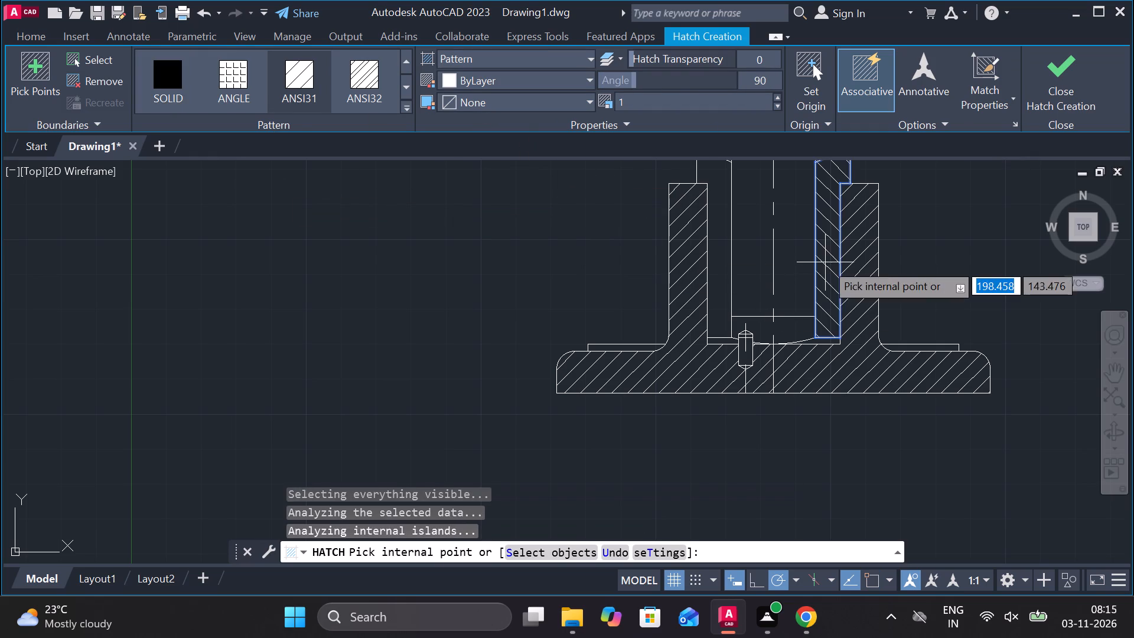
left_click(713, 256)
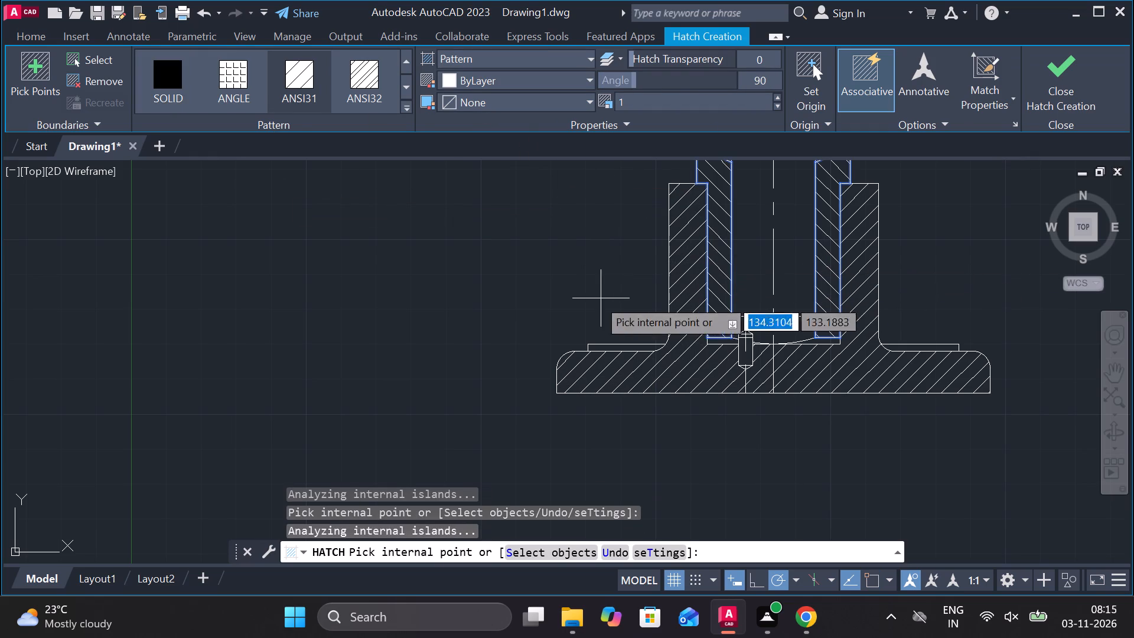
middle_click_drag(569, 284, 538, 304)
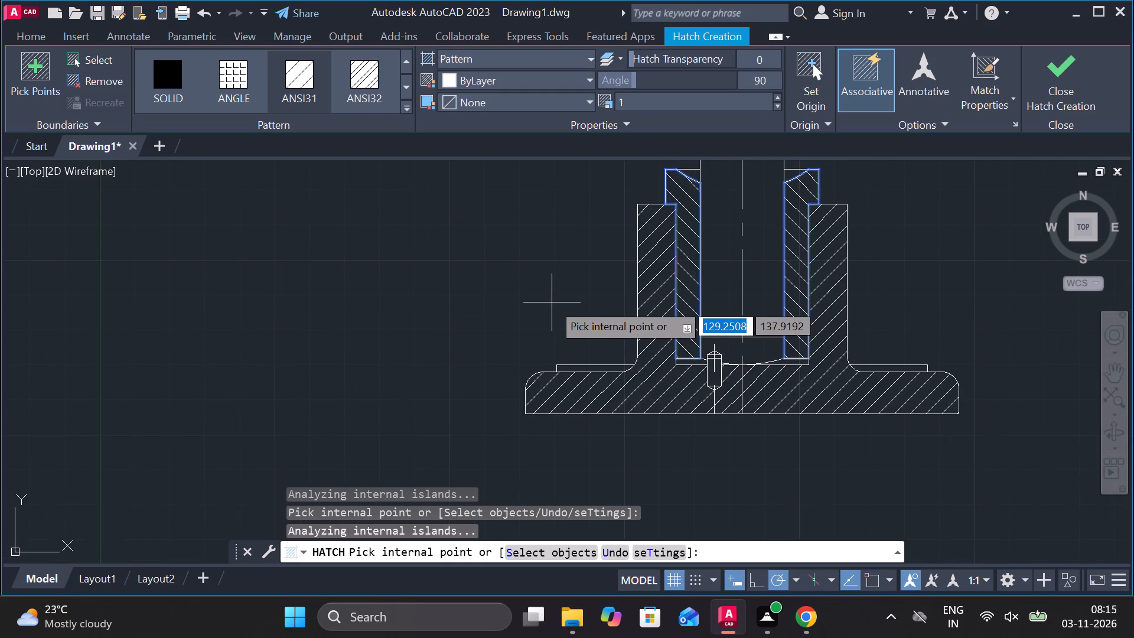
scroll(552, 302, "down", 1)
left_click(1065, 89)
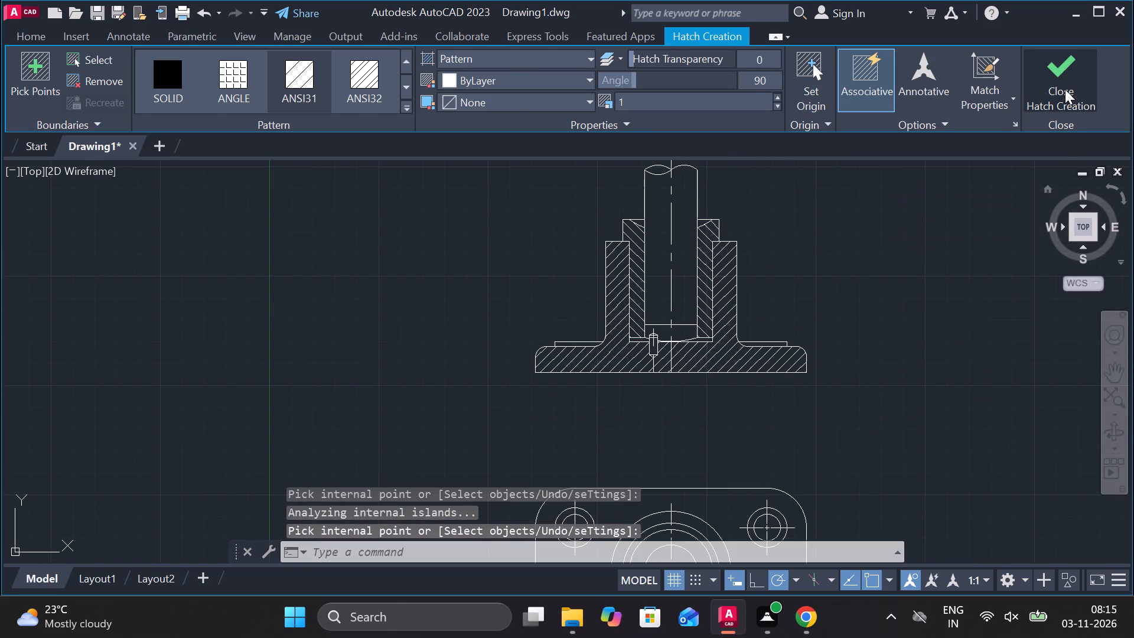
Add a linear dimension across the outer faces of the base's upright walls, placed below the front view.
middle_click_drag(767, 376, 771, 222)
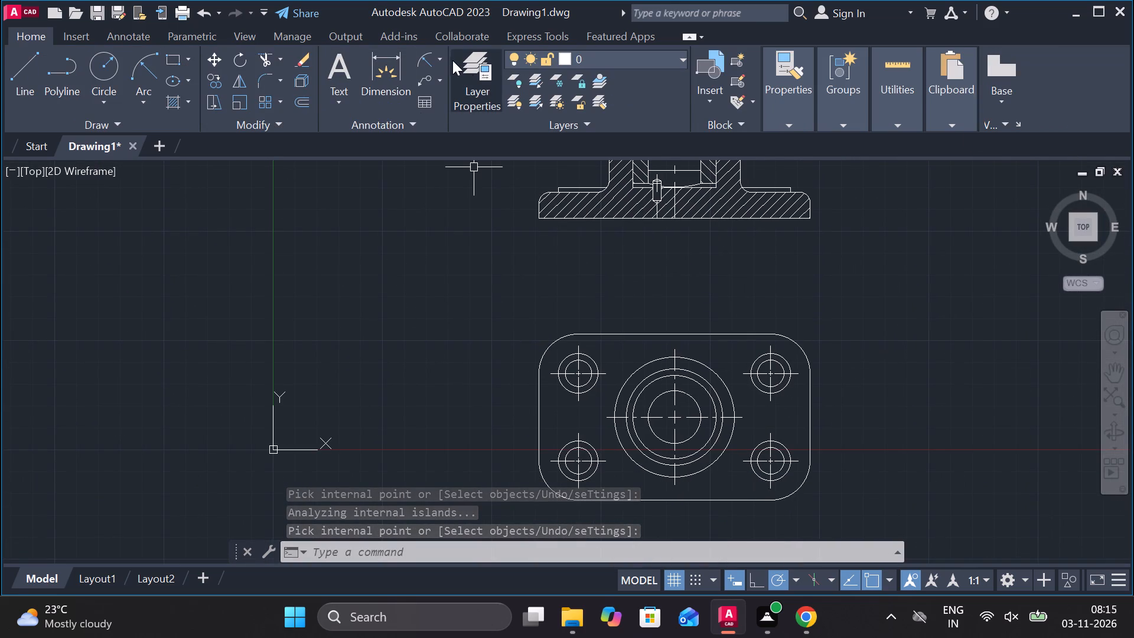
left_click(438, 58)
left_click(444, 82)
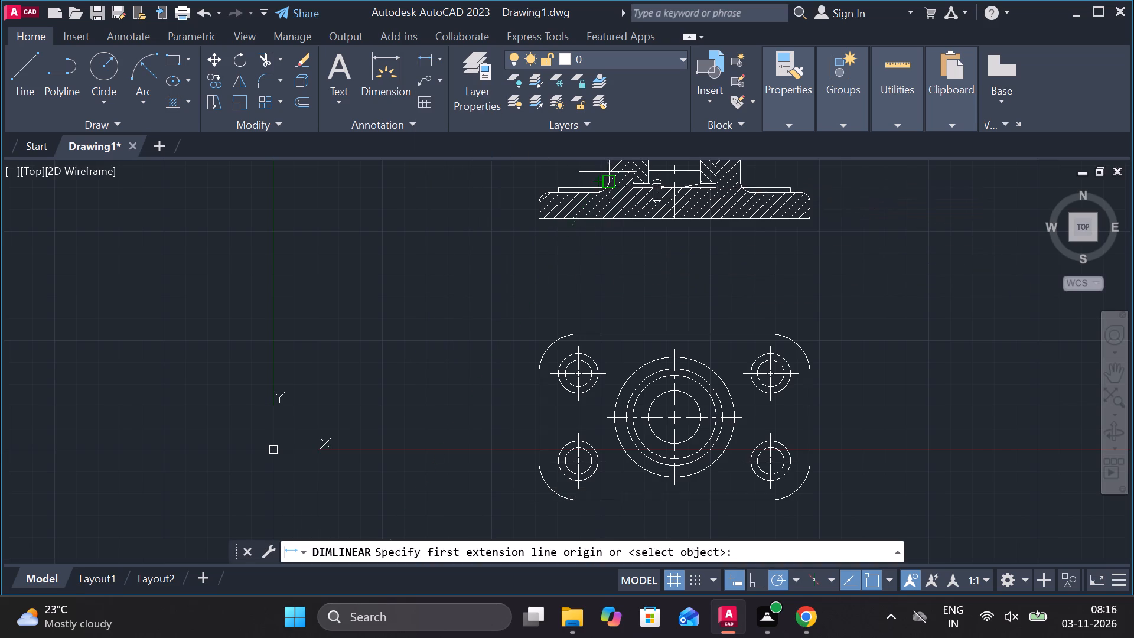
scroll(607, 170, "up", 2)
left_click(611, 184)
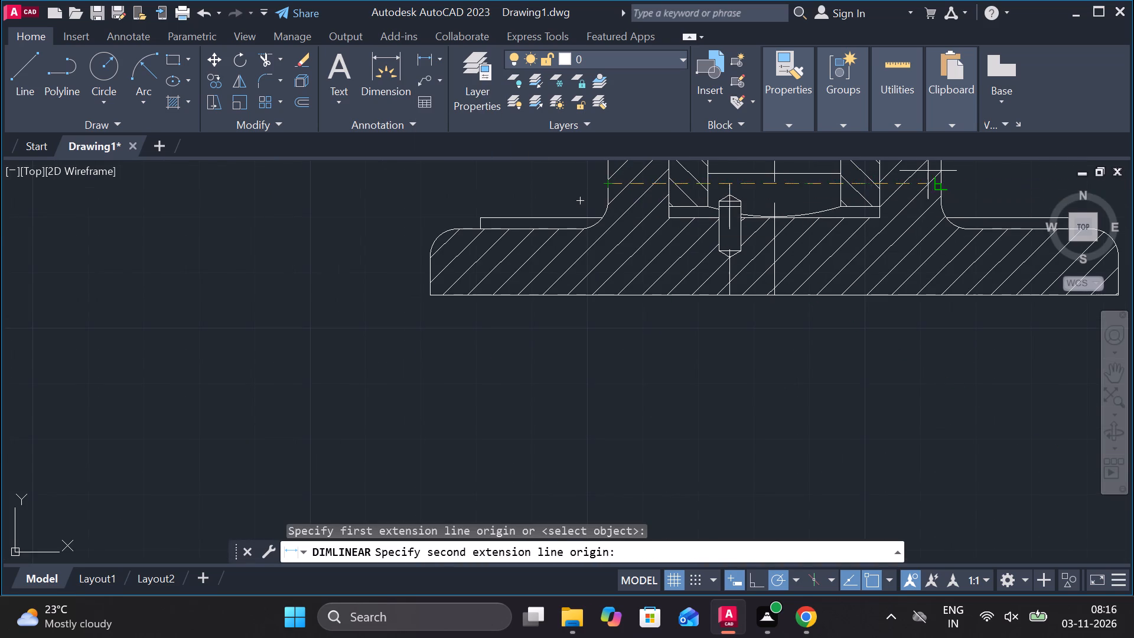
left_click(942, 171)
middle_click_drag(894, 347, 880, 310)
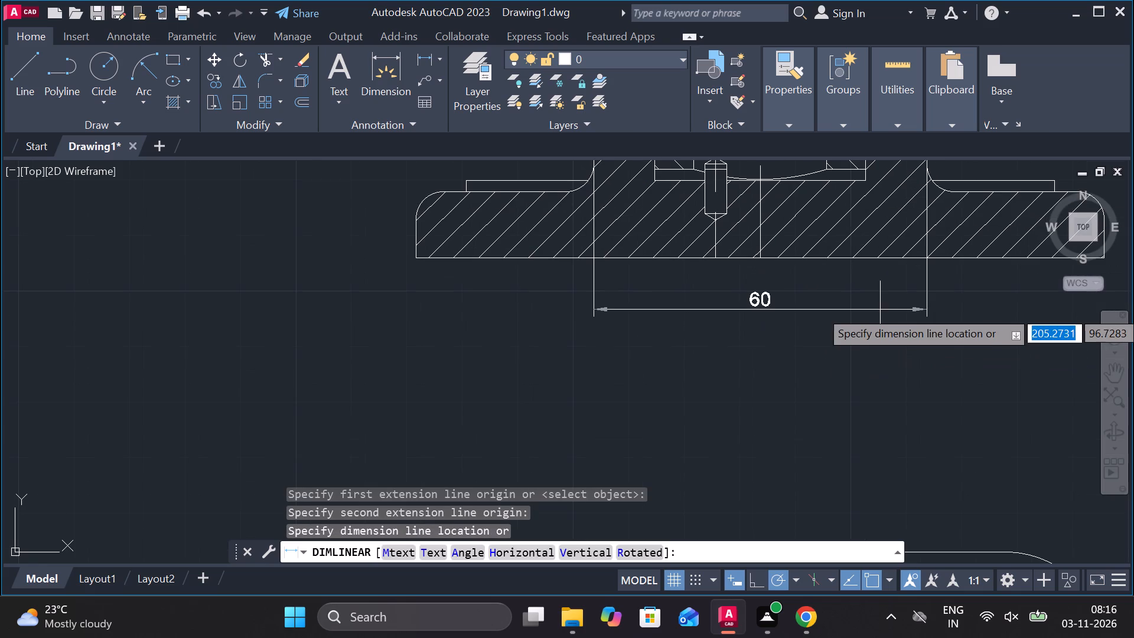
left_click(874, 324)
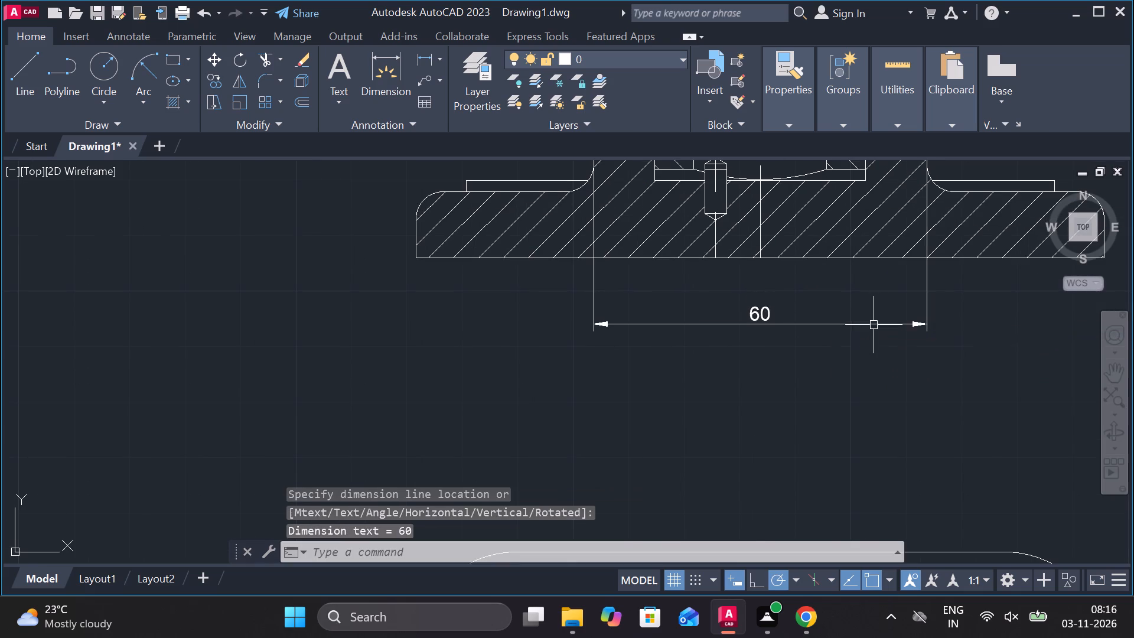
Modify the ISO-25 dimension style to arrow size 4, text height 7 and ISO standard text alignment, and set it current.
scroll(875, 326, "down", 2)
middle_click_drag(874, 346, 806, 345)
key("Escape")
type("d")
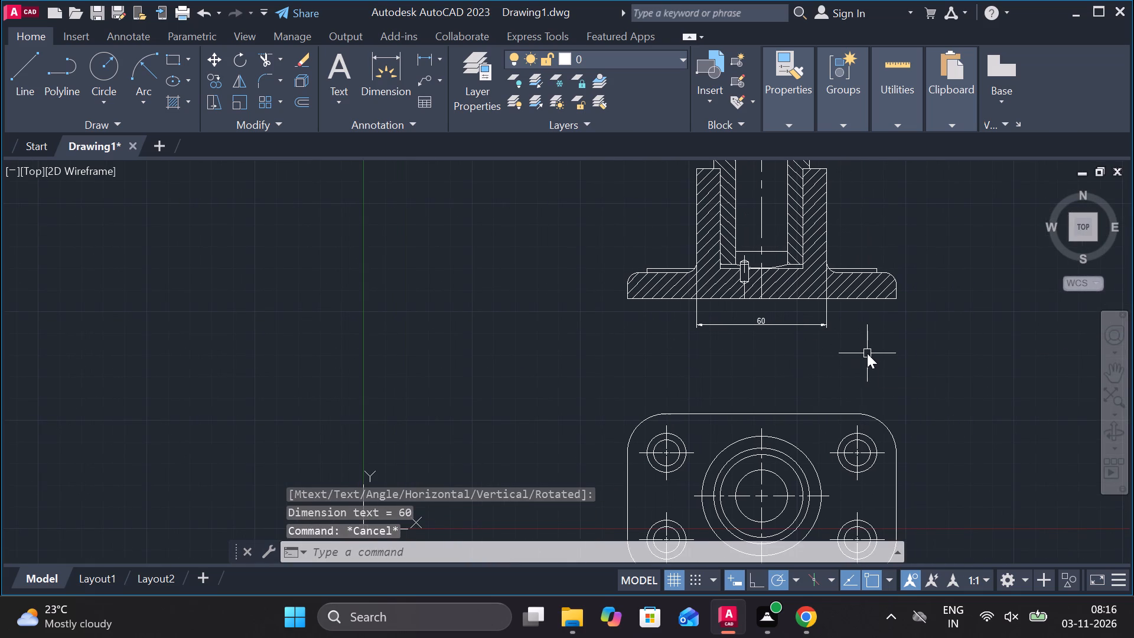
key("space")
left_click(739, 263)
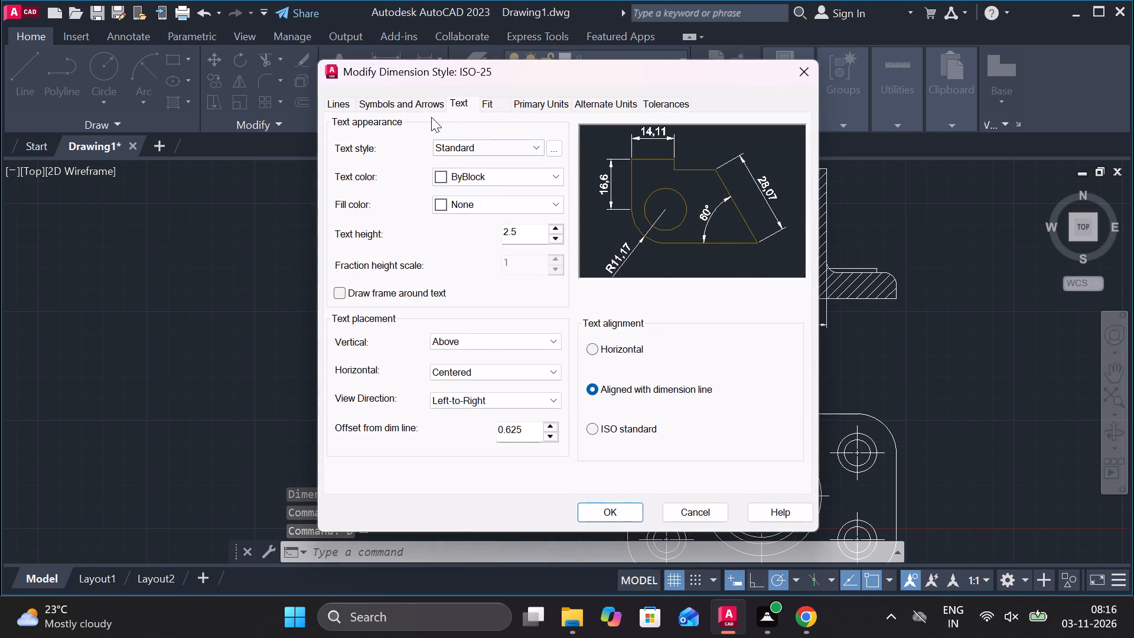
left_click(398, 106)
left_click_drag(382, 285, 315, 286)
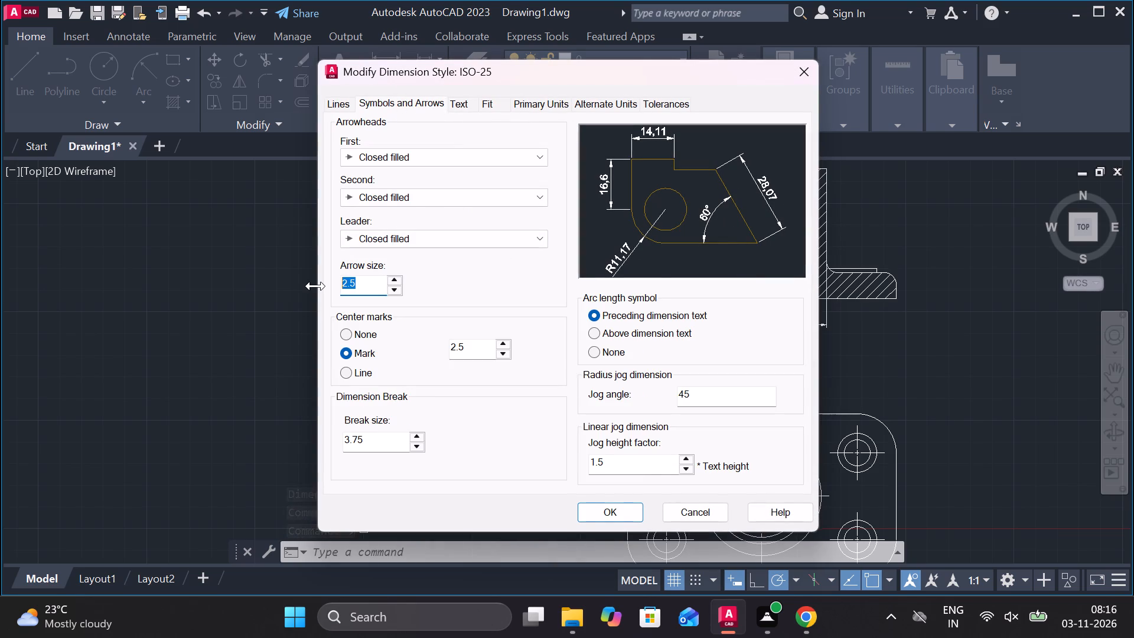
key("4")
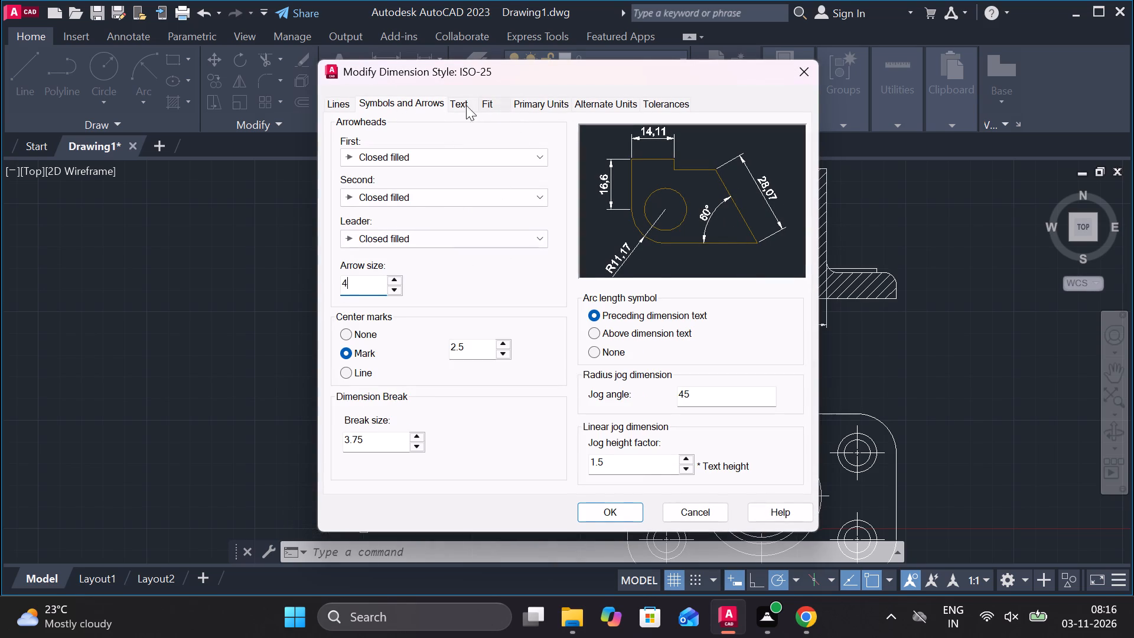
left_click(452, 105)
left_click_drag(529, 242, 473, 243)
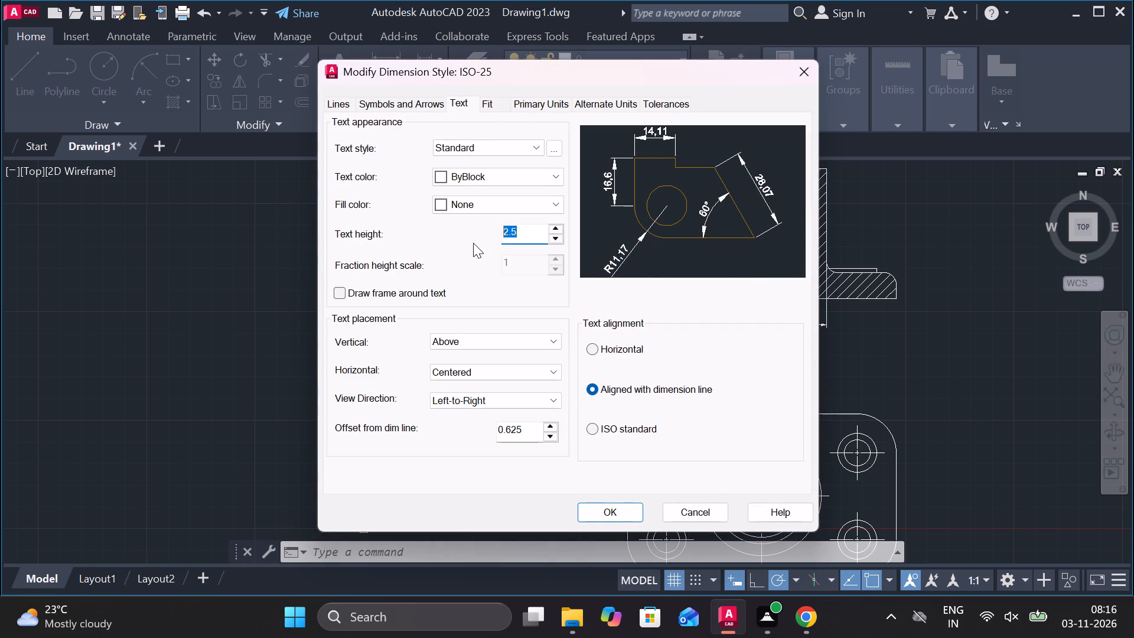
key("7")
left_click(597, 430)
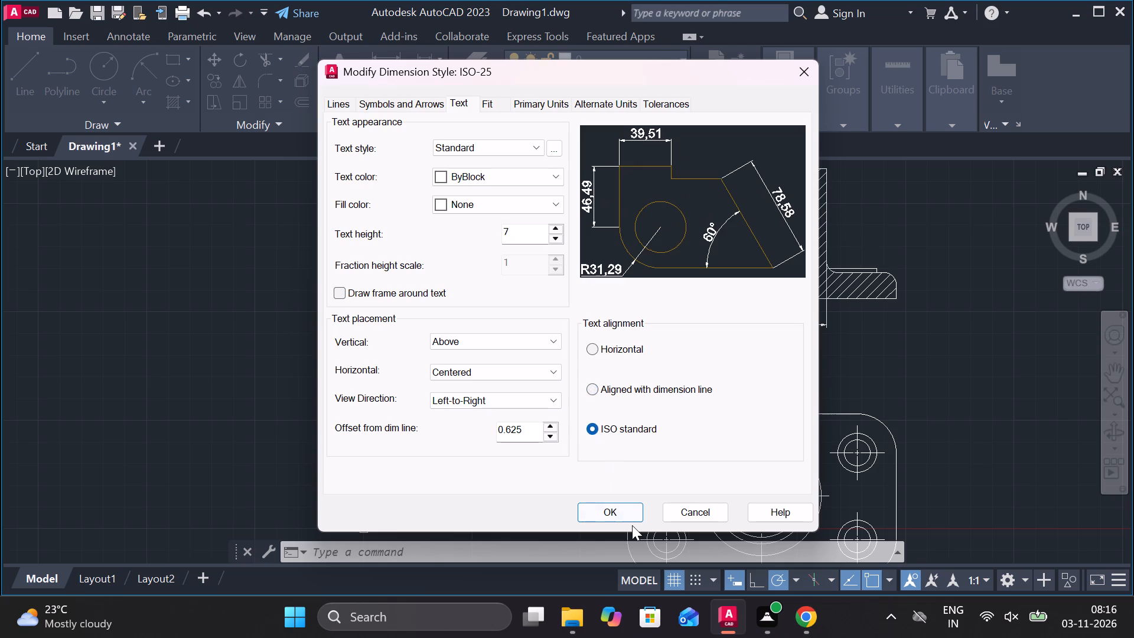
left_click(617, 521)
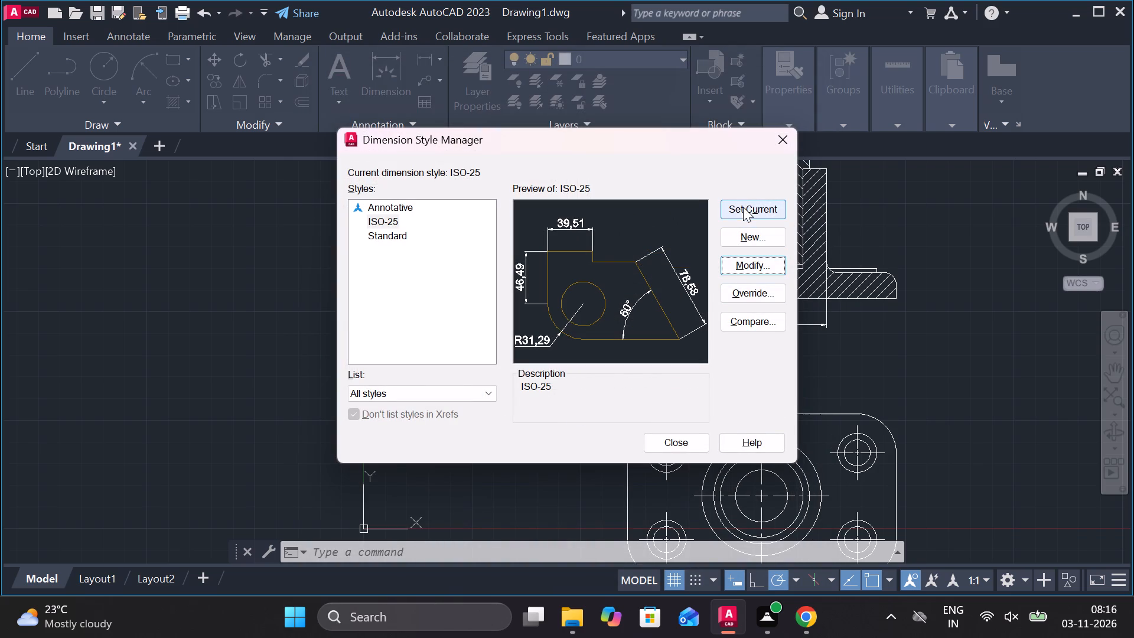
left_click(743, 207)
left_click(682, 440)
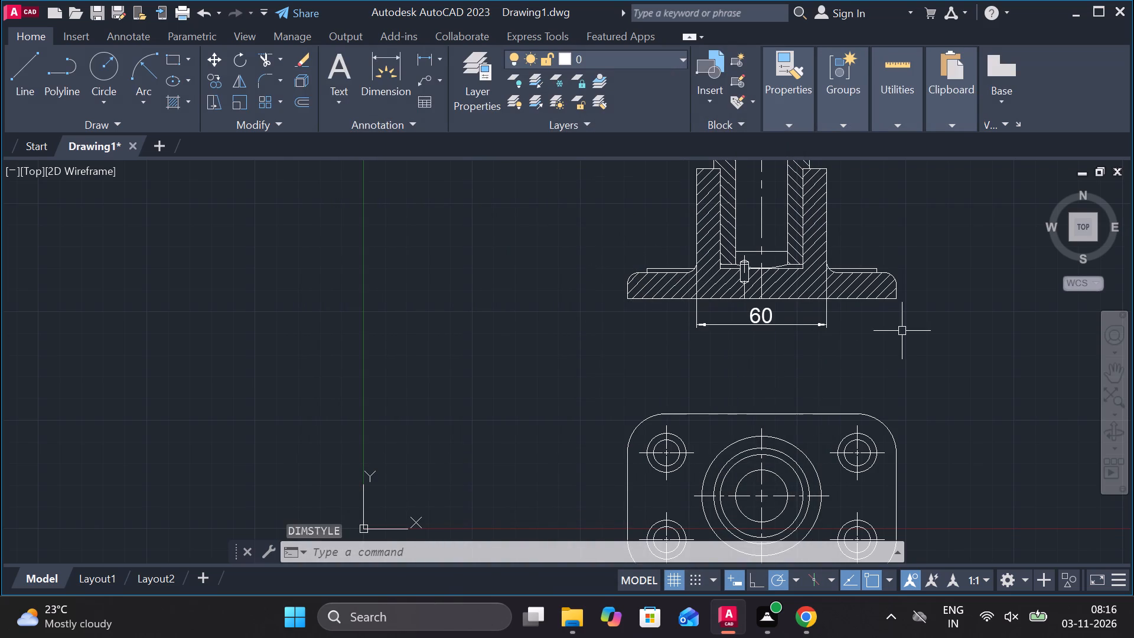
Modify the ISO-25 dimension style to text height 6 and arrow size 3, and set it current.
type("d")
key("space")
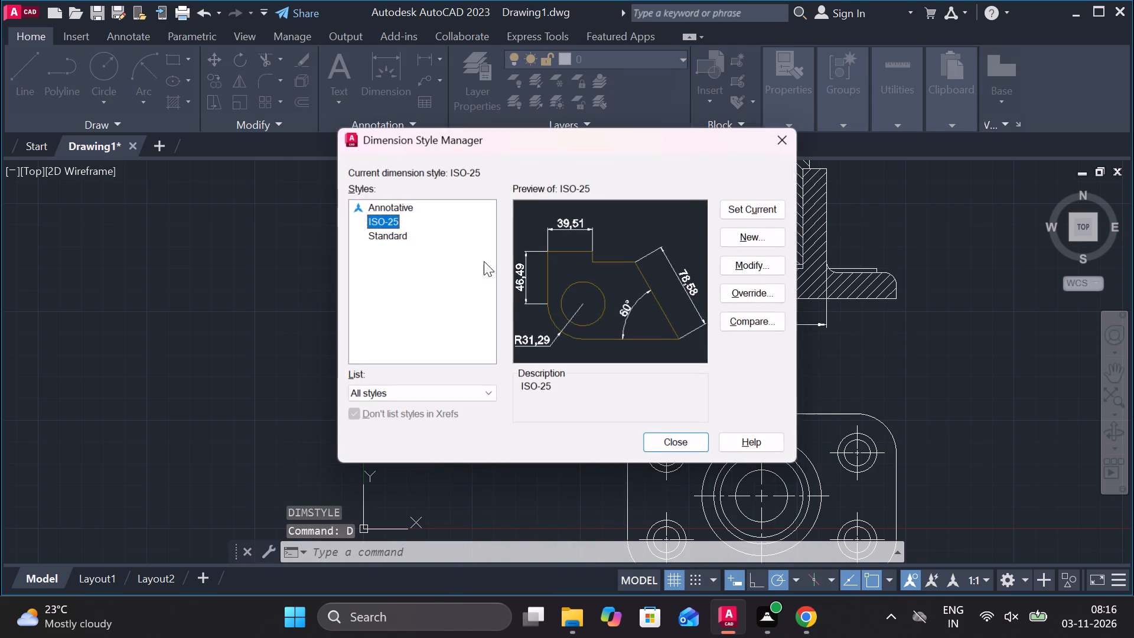
left_click(733, 261)
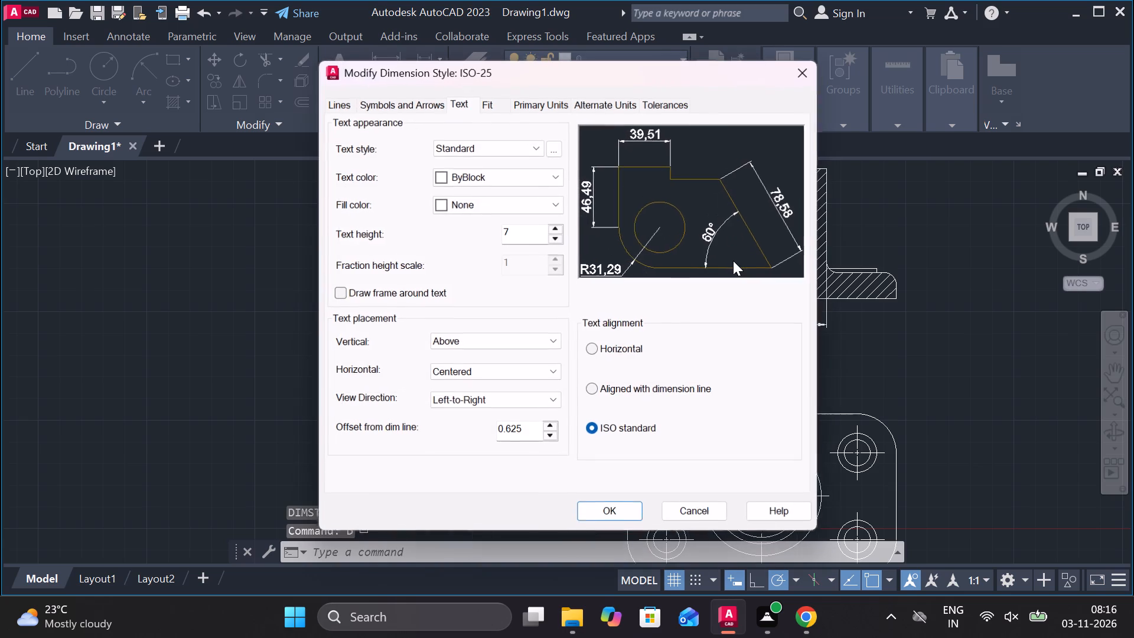
left_click(473, 103)
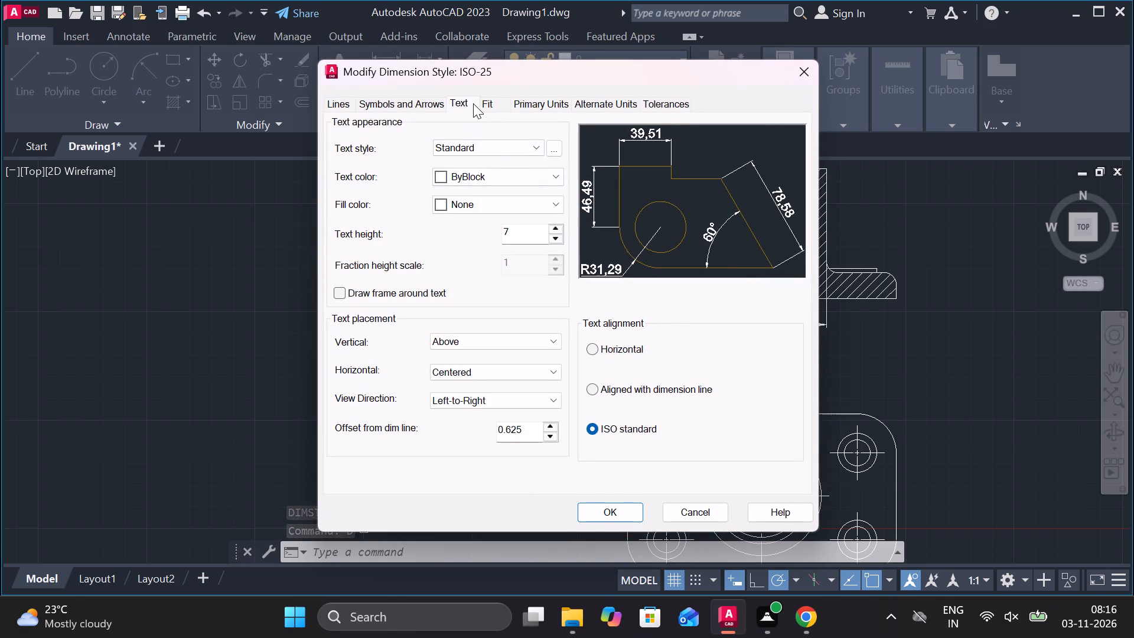
left_click_drag(520, 227, 478, 229)
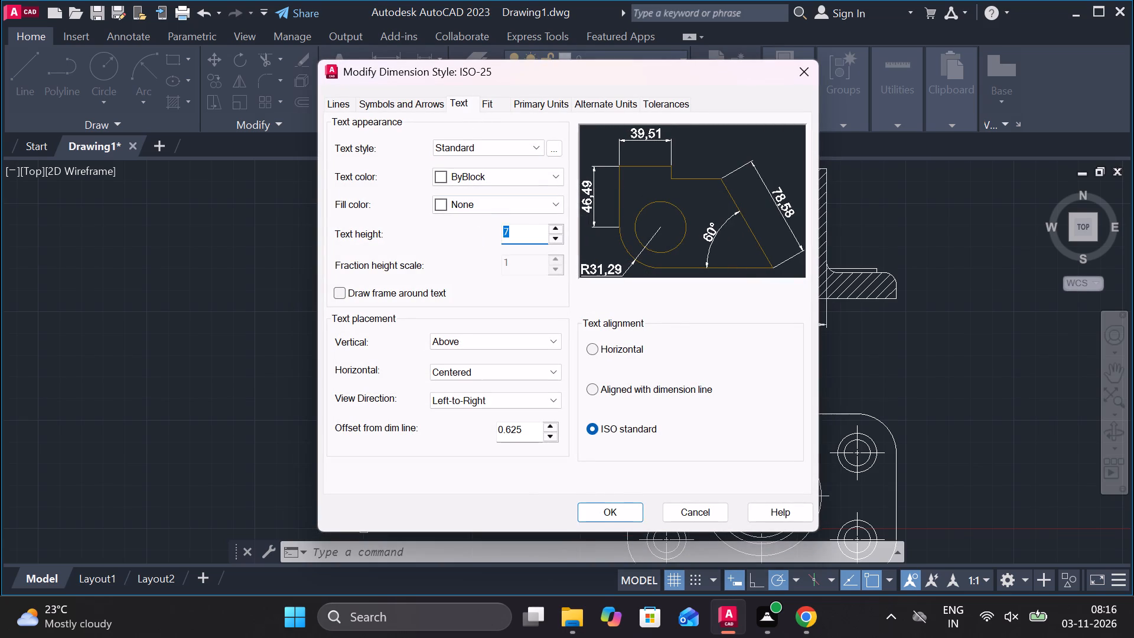
key("6")
left_click(413, 99)
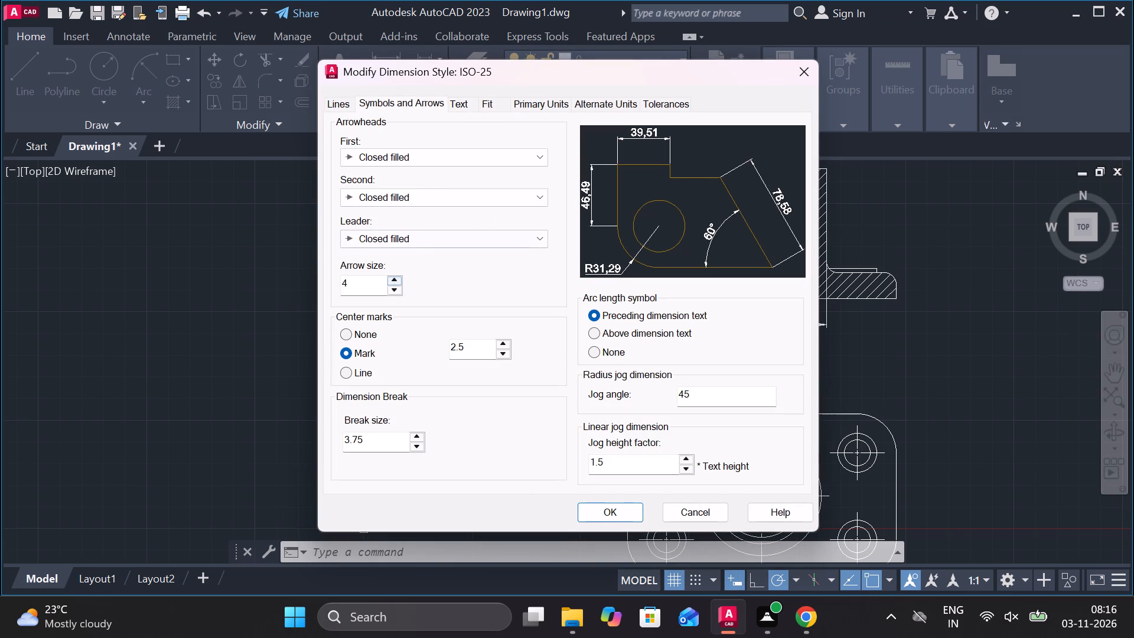
left_click_drag(376, 287, 333, 287)
key("3")
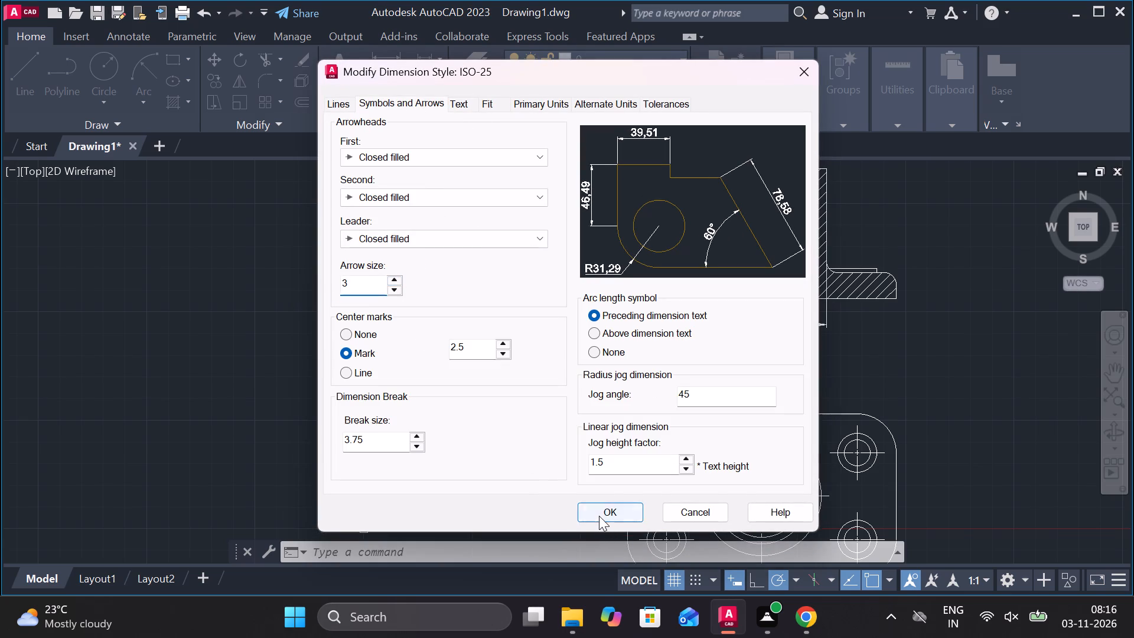
left_click(599, 516)
left_click(751, 209)
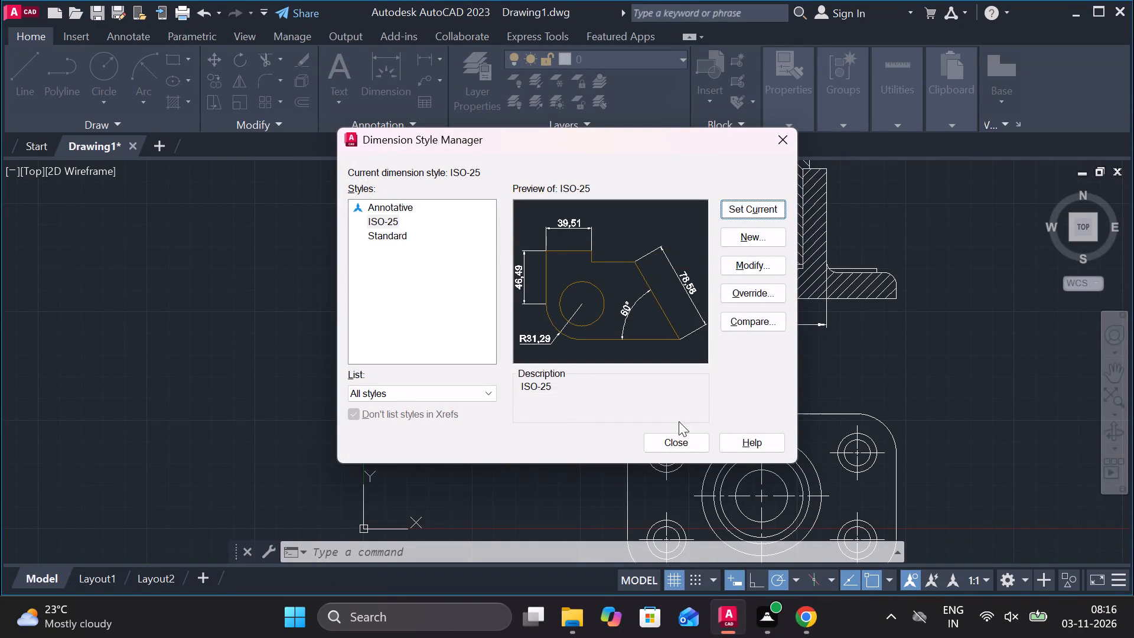
left_click(670, 434)
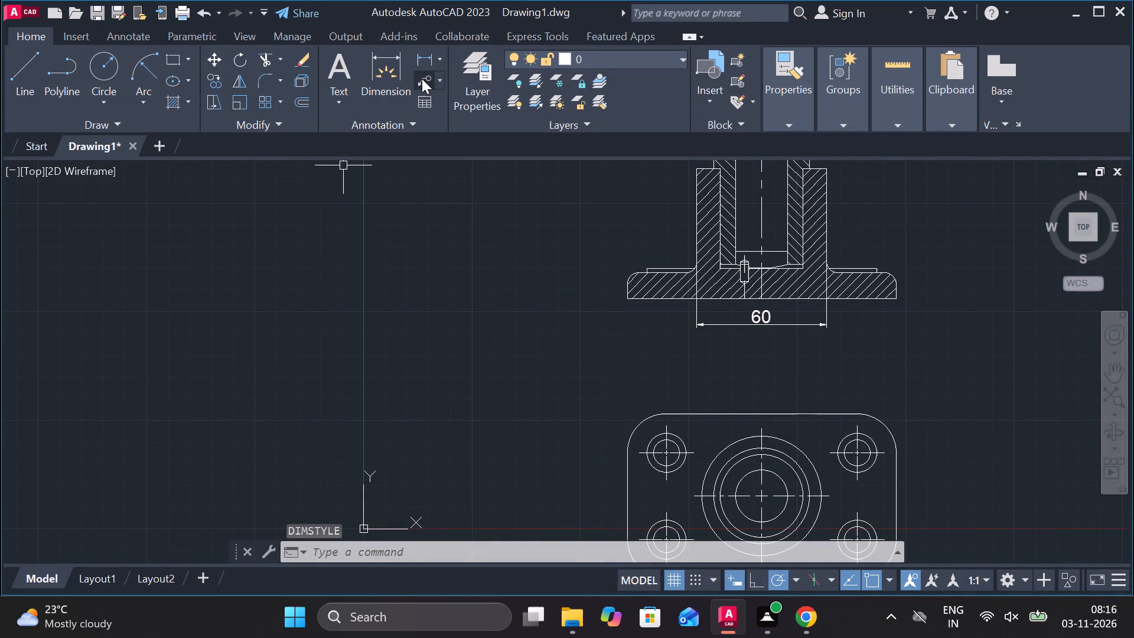
Add a linear dimension across the full width of the base, placed below the wall-width dimension in the front view.
left_click(426, 65)
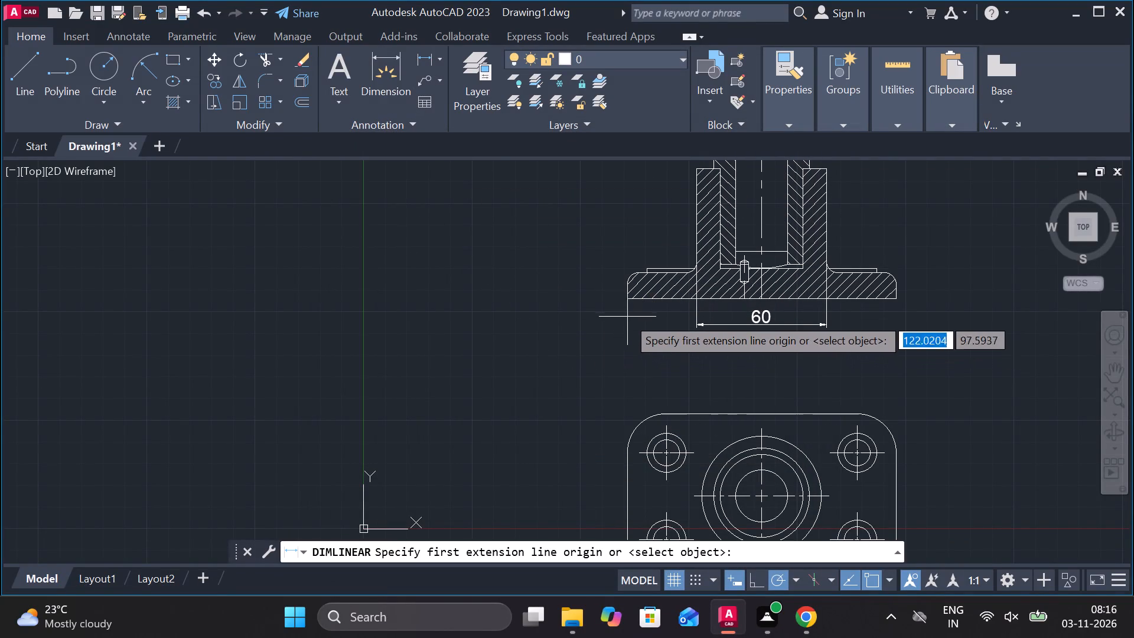
left_click(626, 304)
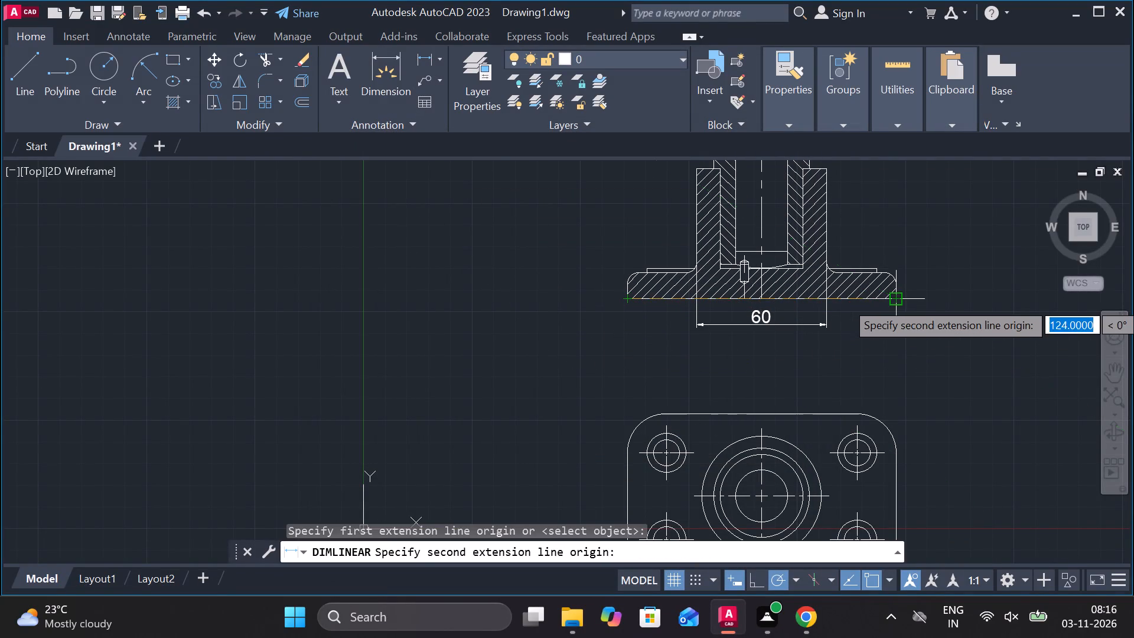
left_click(897, 301)
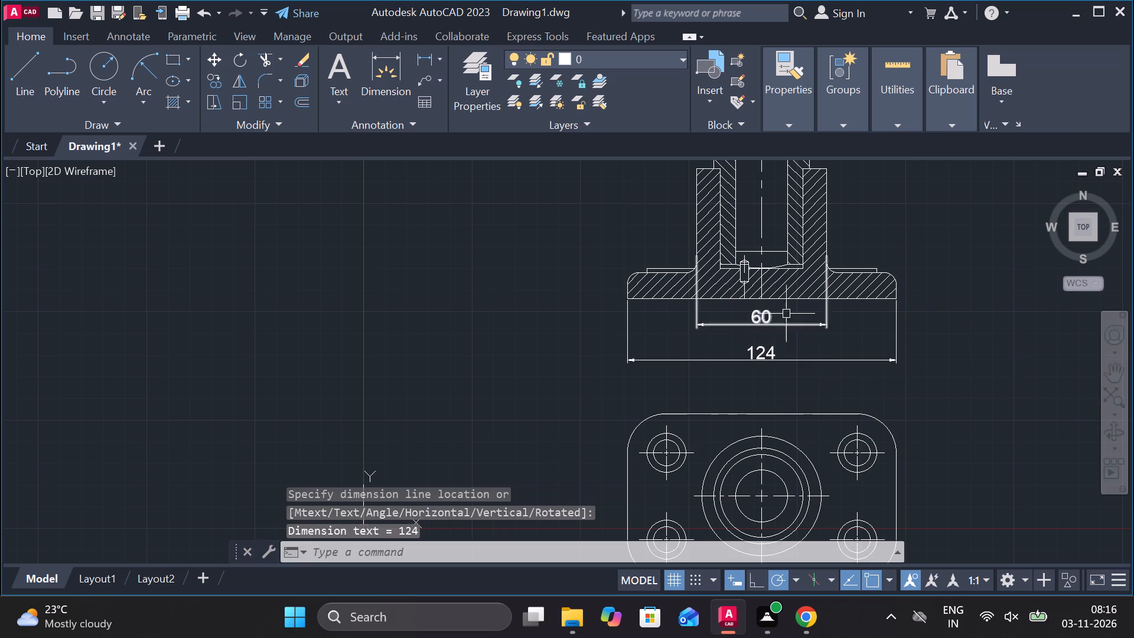
key("Escape")
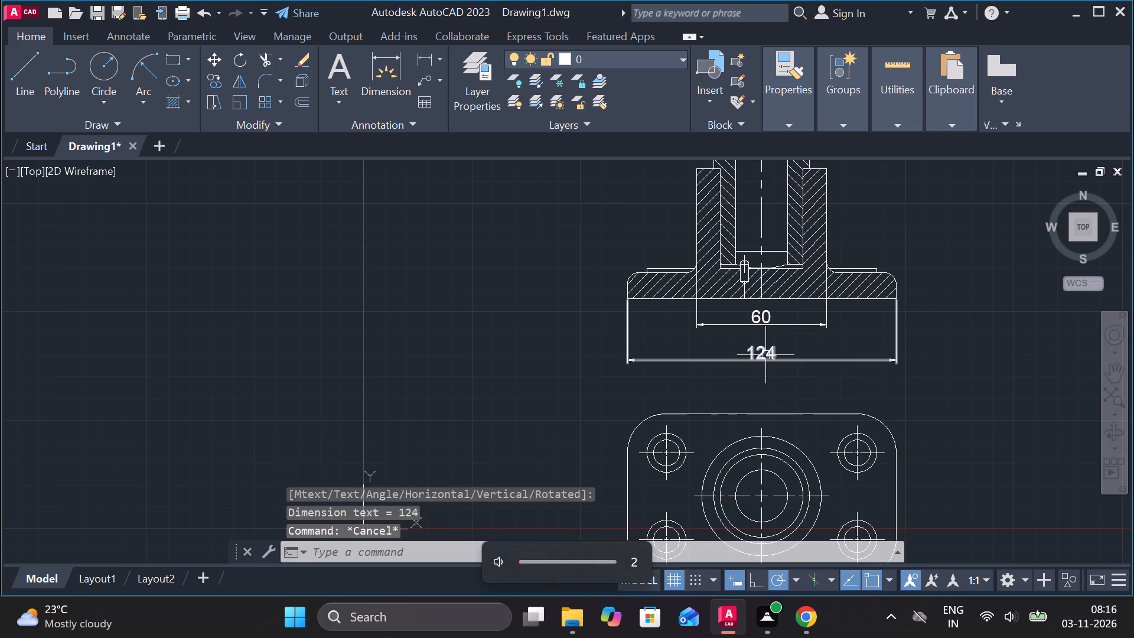
Move the base-width and wall-width dimensions further down below the front view, keeping the wall-width dimension above the base-width one.
left_click(765, 355)
left_click(762, 350)
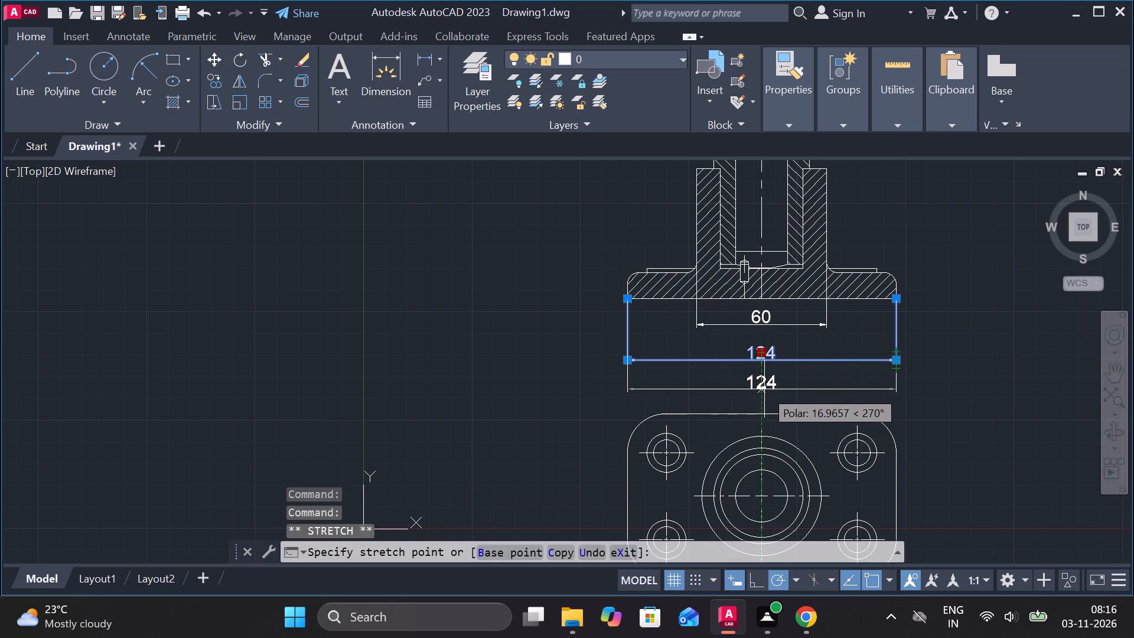
left_click(764, 389)
left_click(757, 322)
left_click(762, 318)
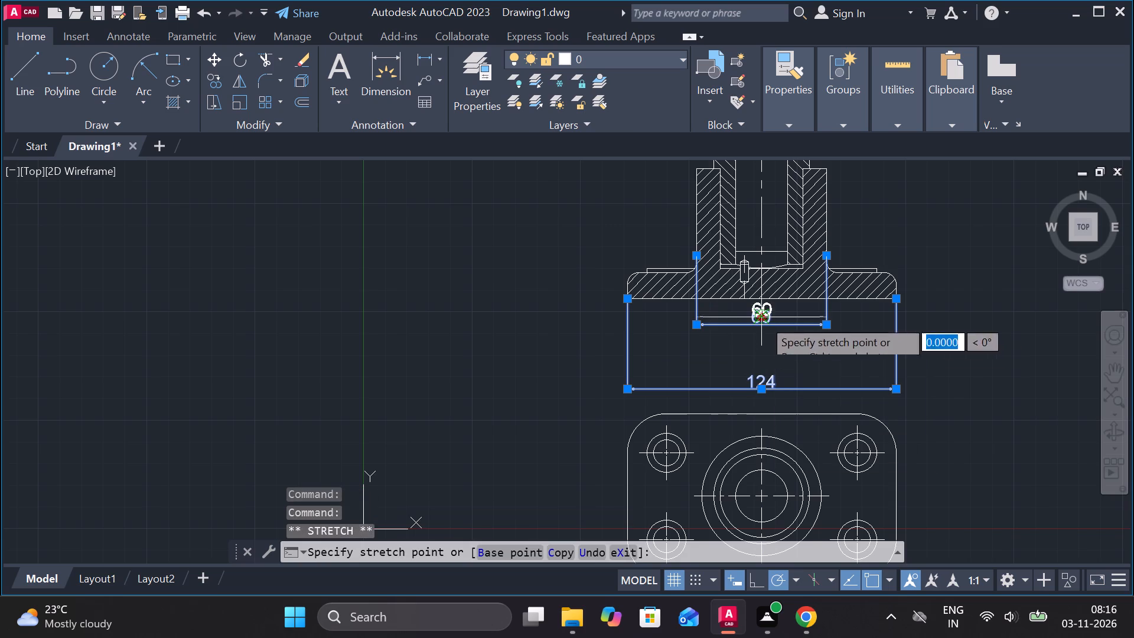
scroll(773, 358, "up", 3)
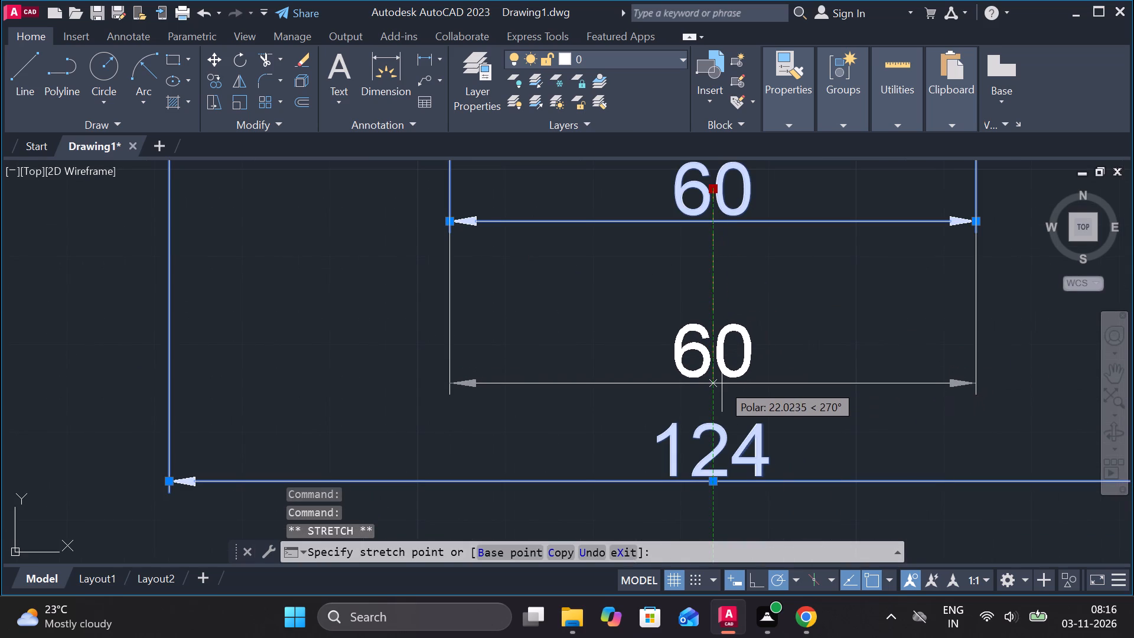
left_click(722, 386)
key("Escape")
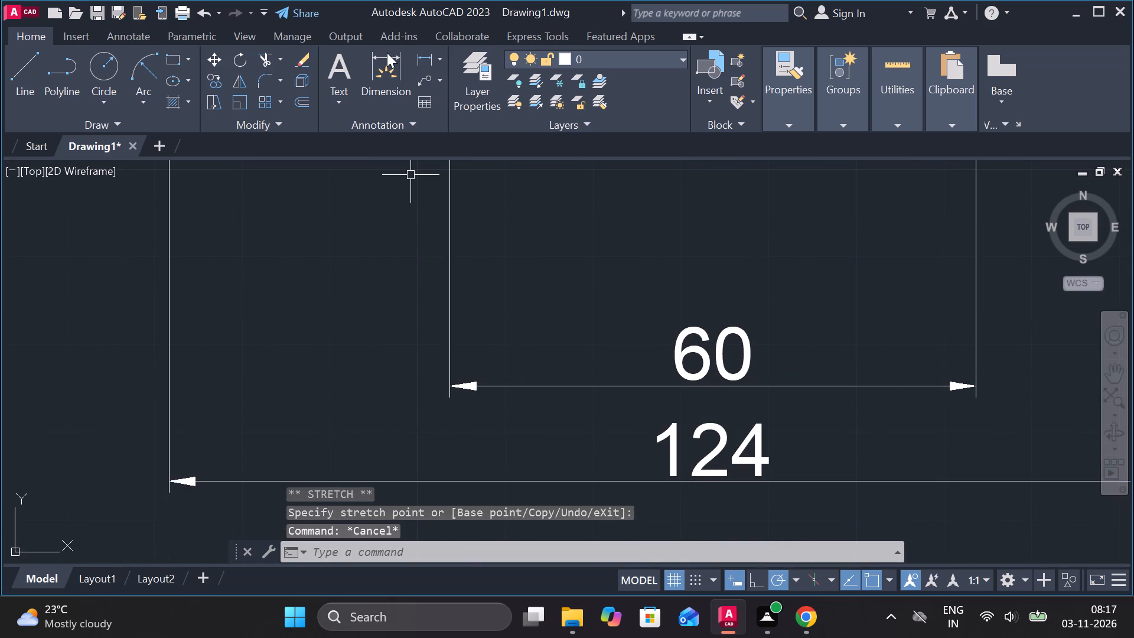
Add a vertical linear dimension from the pin's lower shoulder to the base's bottom edge, placed beside the pin.
left_click(421, 60)
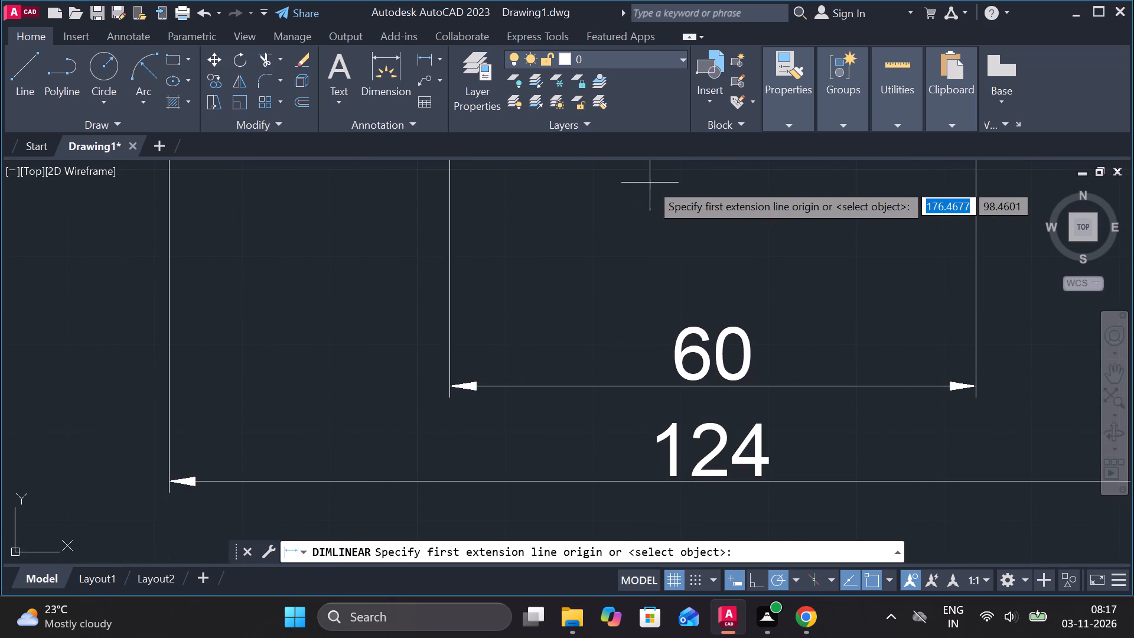
scroll(650, 183, "down", 1)
middle_click_drag(656, 220, 653, 298)
middle_click_drag(644, 242, 644, 277)
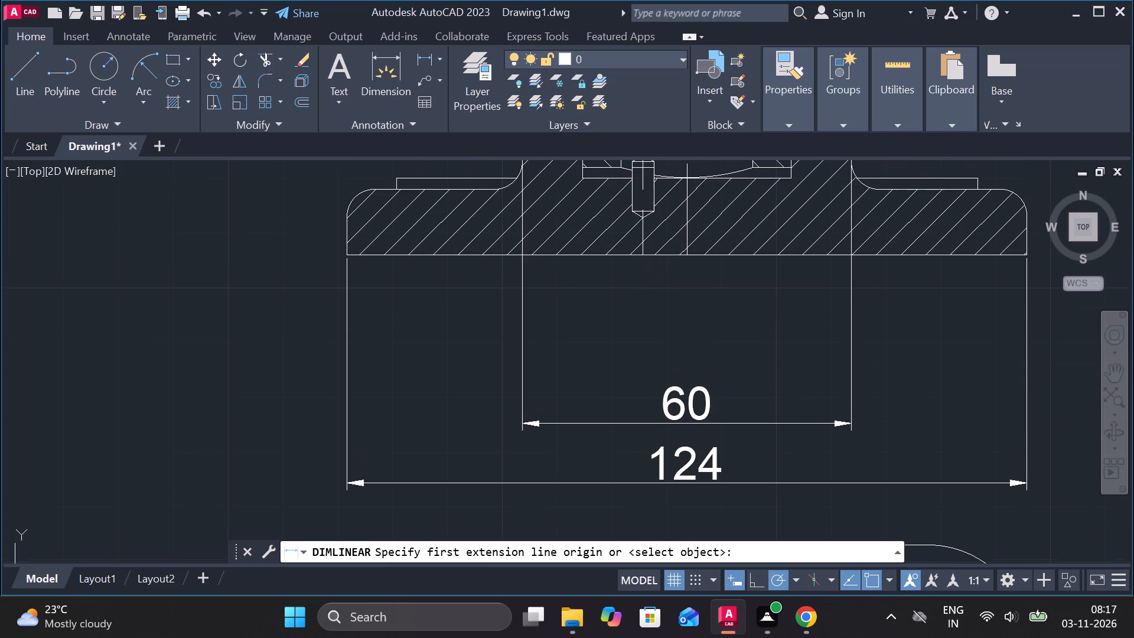
scroll(649, 279, "up", 1)
middle_click_drag(653, 288, 654, 396)
left_click(618, 269)
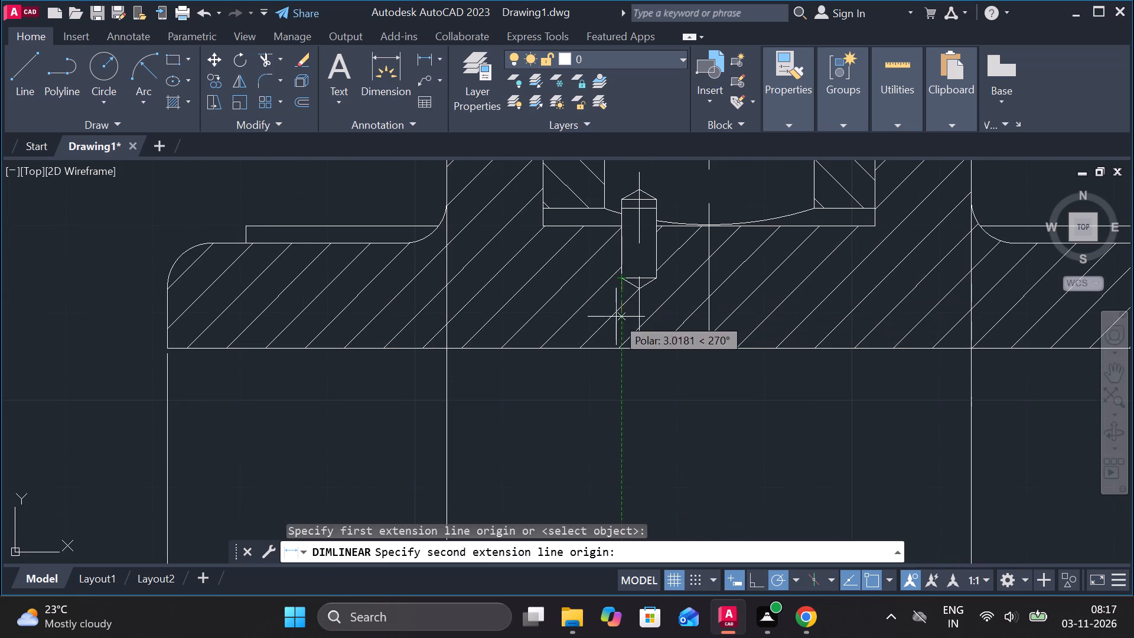
left_click(612, 349)
left_click(573, 351)
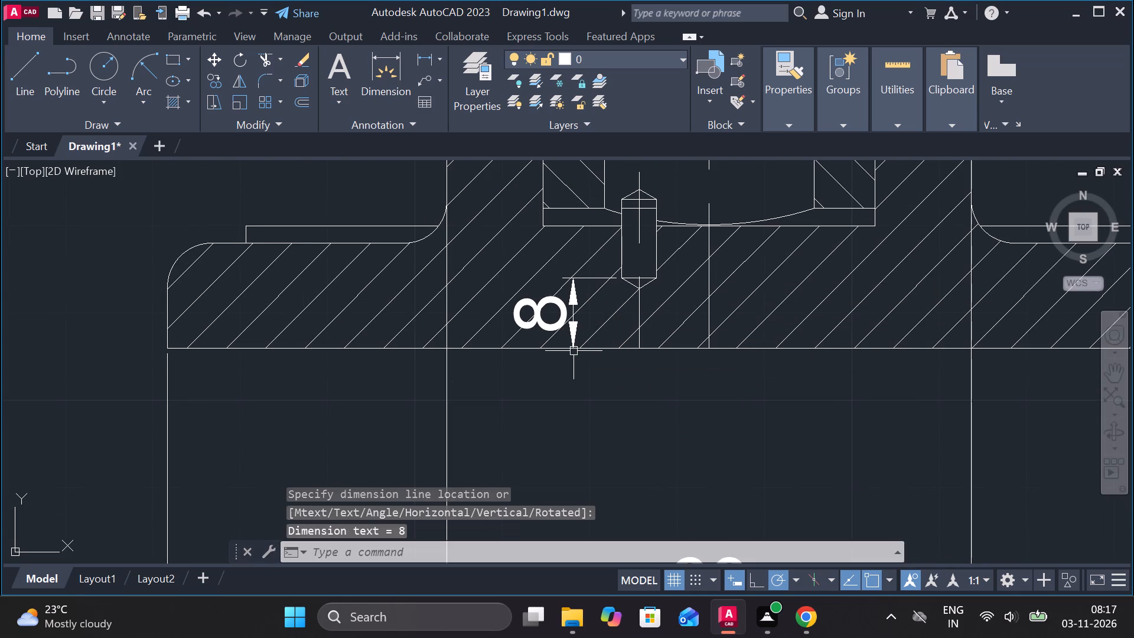
Add a horizontal linear dimension between the pin's centreline and the main centreline, placed just below the base.
key("space")
left_click(637, 346)
left_click(715, 350)
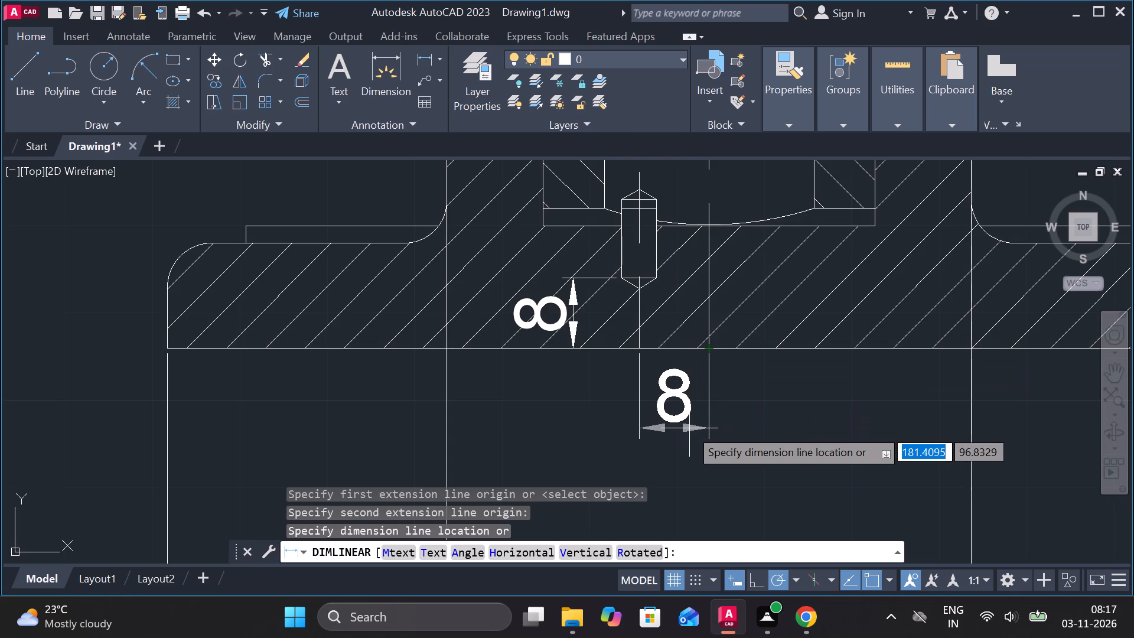
left_click(689, 428)
middle_click_drag(647, 324, 642, 366)
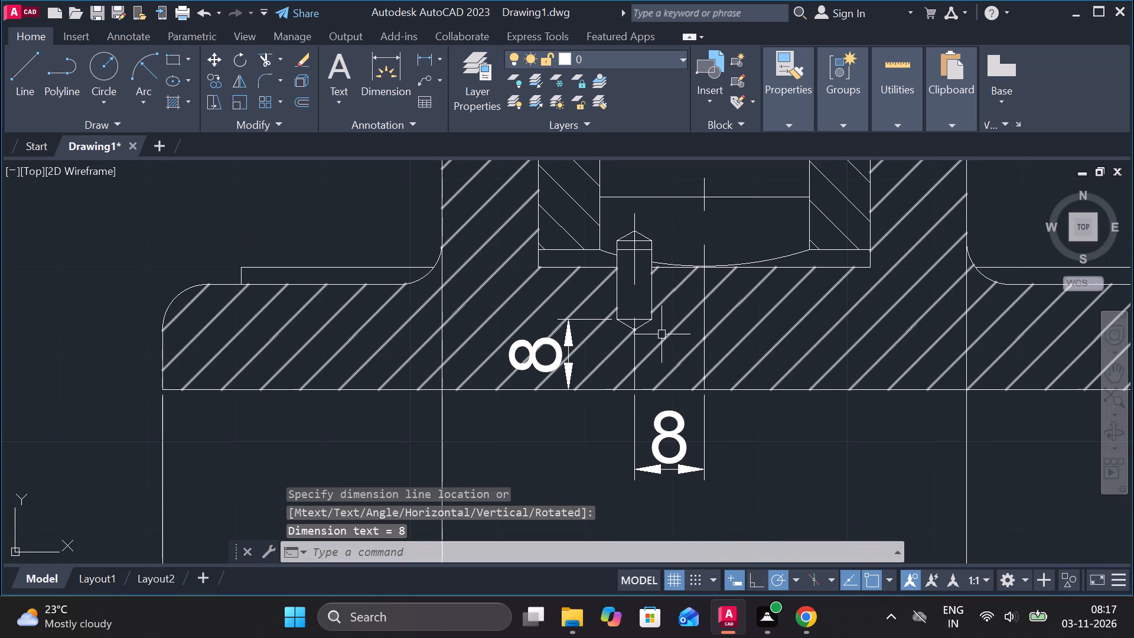
middle_click_drag(661, 334, 653, 364)
key("Escape")
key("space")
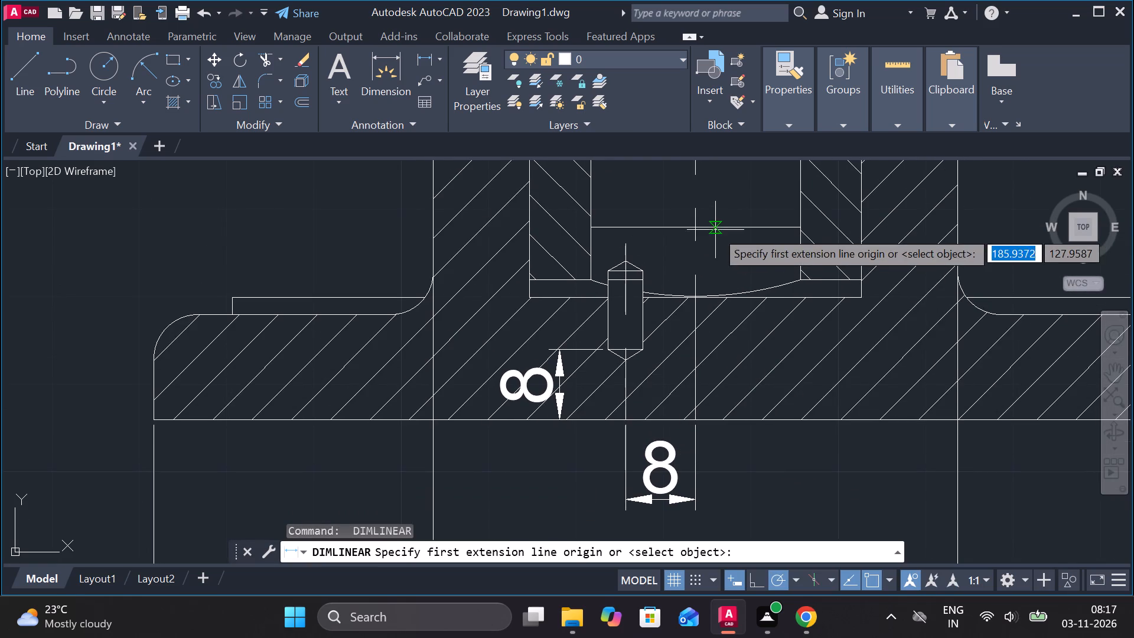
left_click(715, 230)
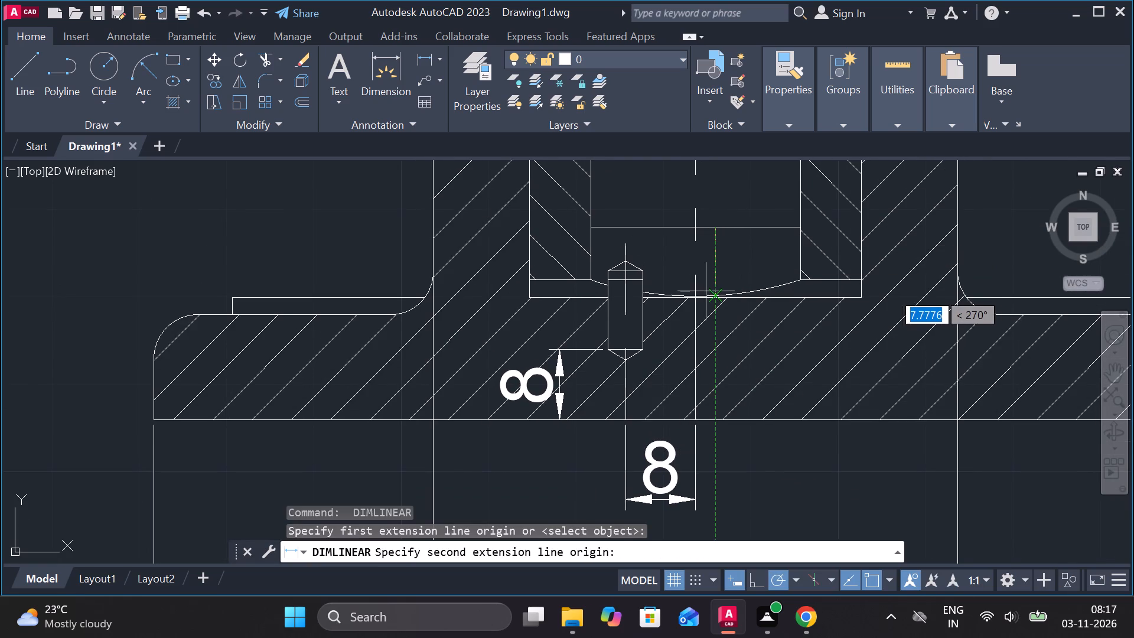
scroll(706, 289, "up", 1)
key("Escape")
Add a vertical linear dimension from the lowest point of the shaft's curved end to the horizontal line above it, inside the bore.
key("space")
left_click(688, 302)
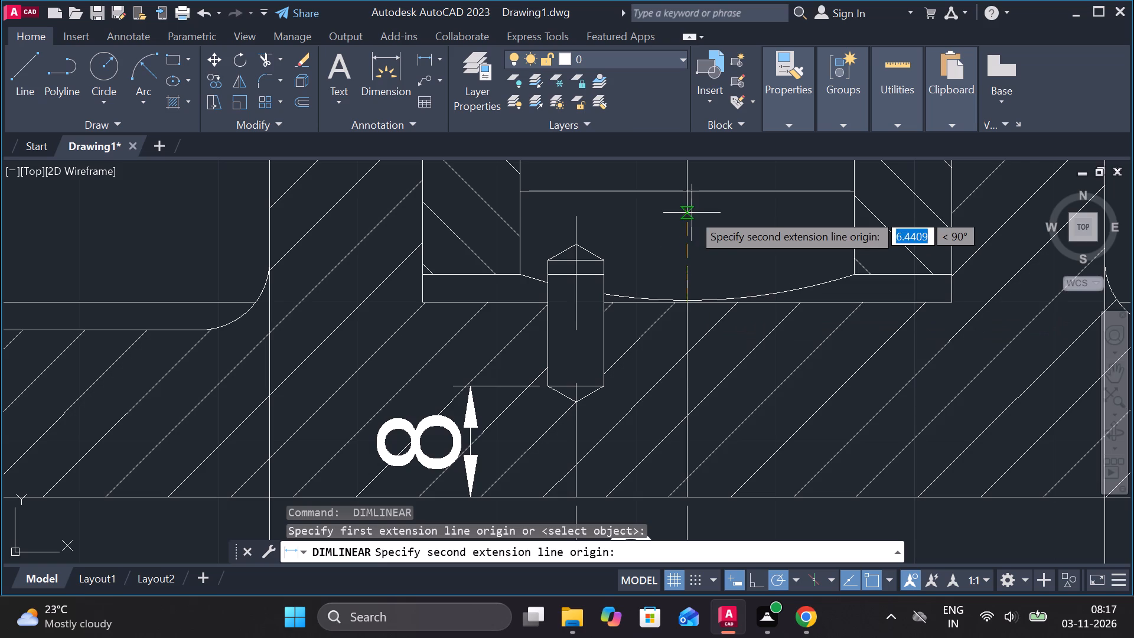
left_click(691, 196)
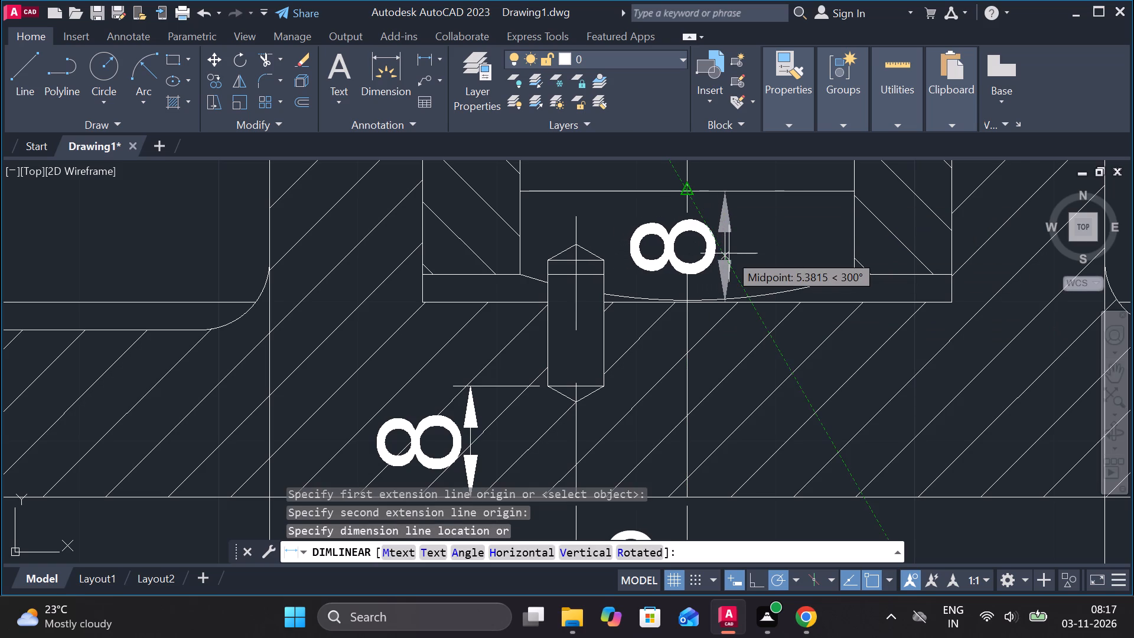
left_click(804, 248)
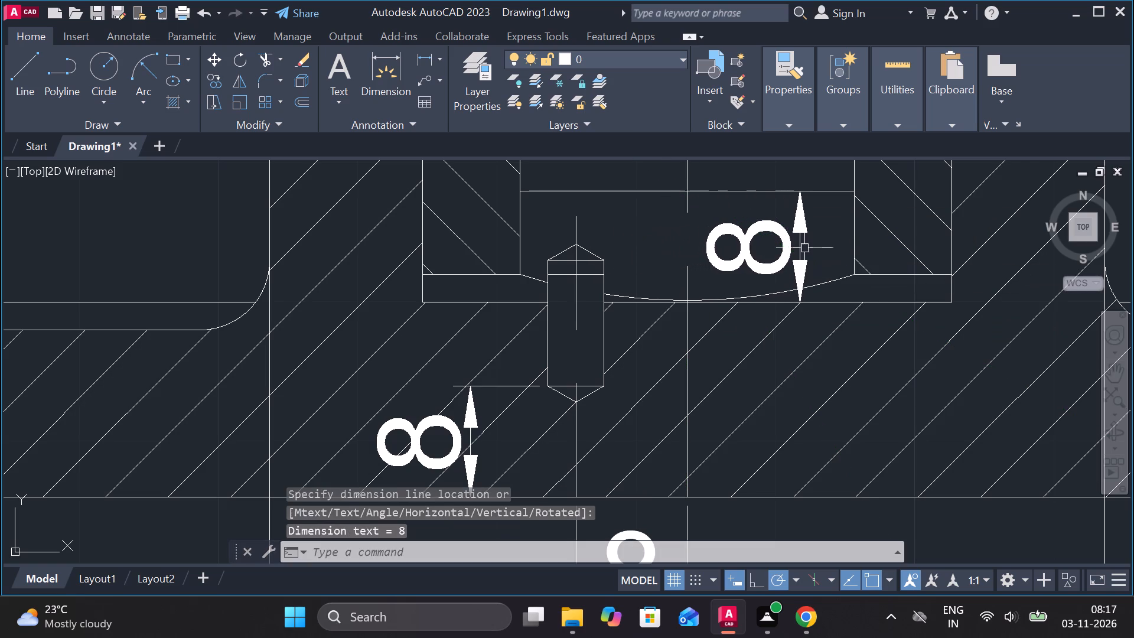
Add a vertical linear dimension from the top of the base's right wall to the recess floor, placed outside that wall.
middle_click_drag(787, 292, 760, 292)
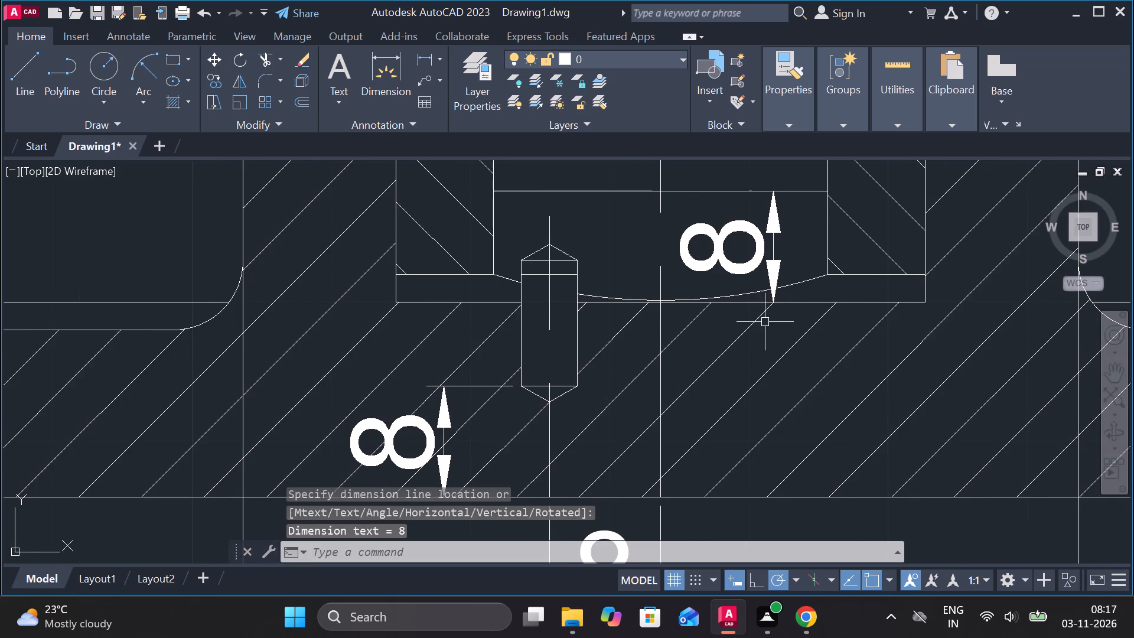
middle_click_drag(774, 351, 718, 389)
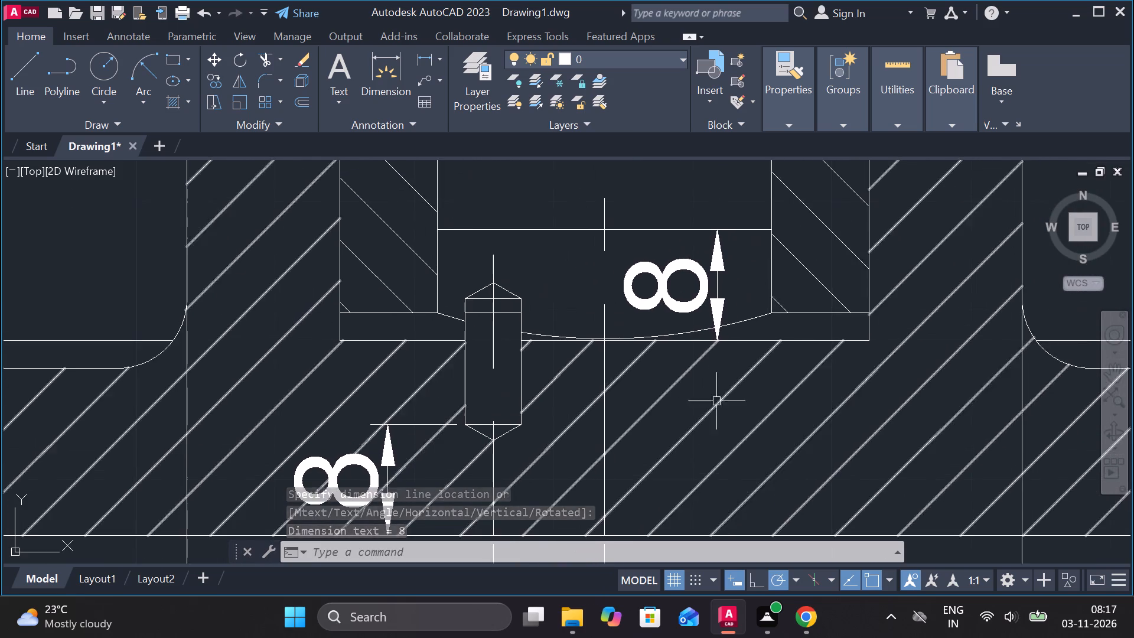
scroll(735, 401, "down", 1)
middle_click_drag(760, 391, 669, 428)
key("space")
middle_click_drag(775, 313, 728, 393)
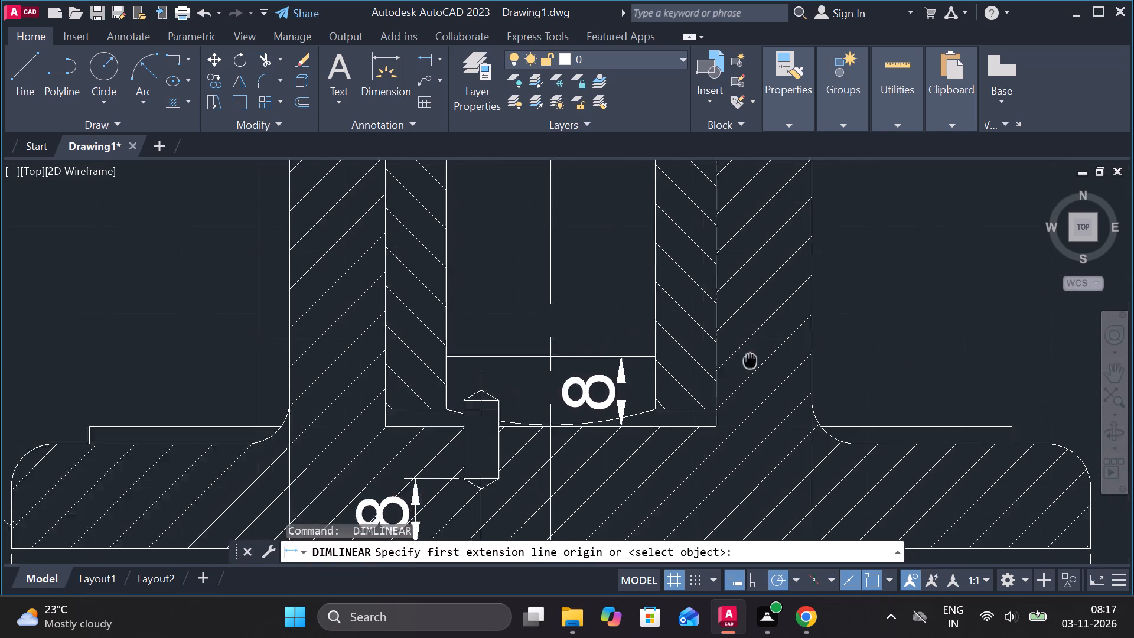
middle_click_drag(728, 393, 713, 419)
scroll(696, 262, "down", 2)
left_click(692, 203)
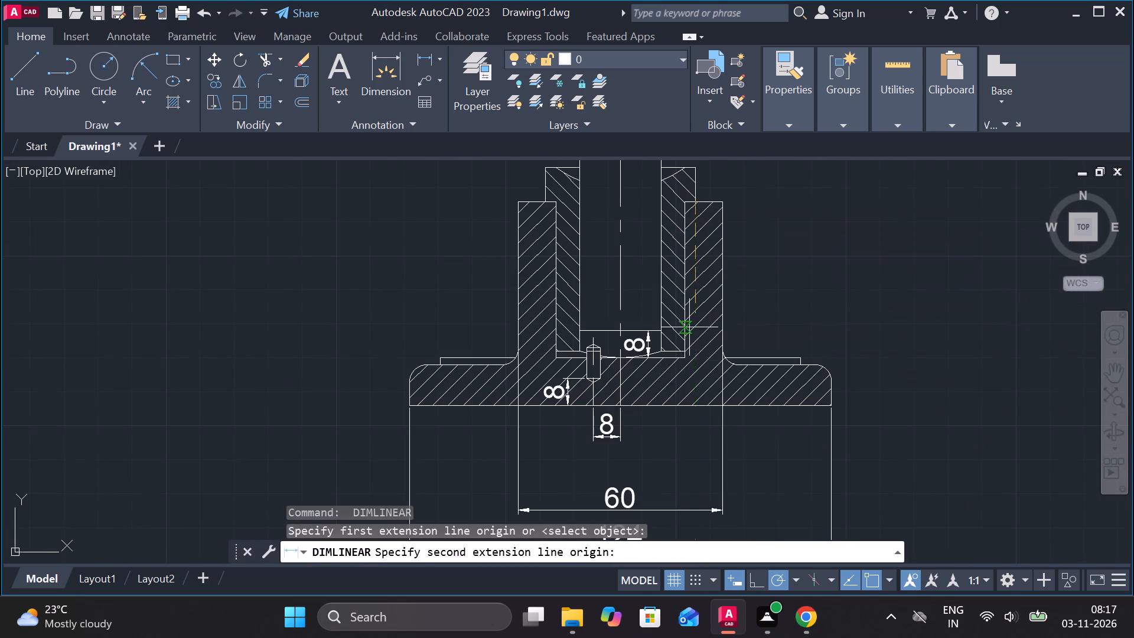
left_click(686, 361)
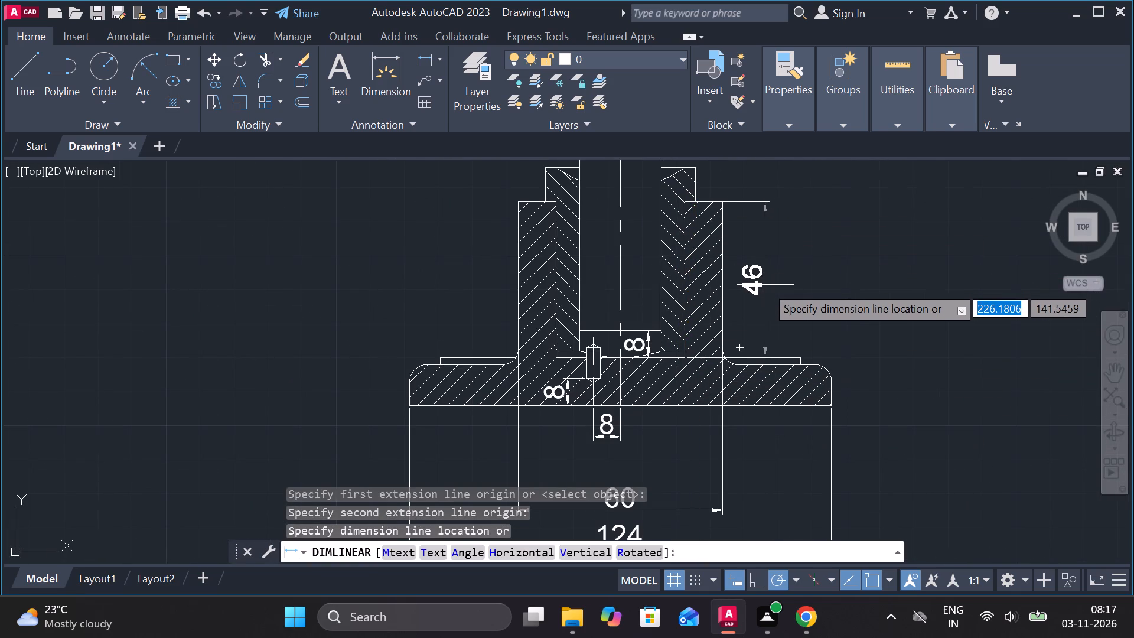
left_click(765, 285)
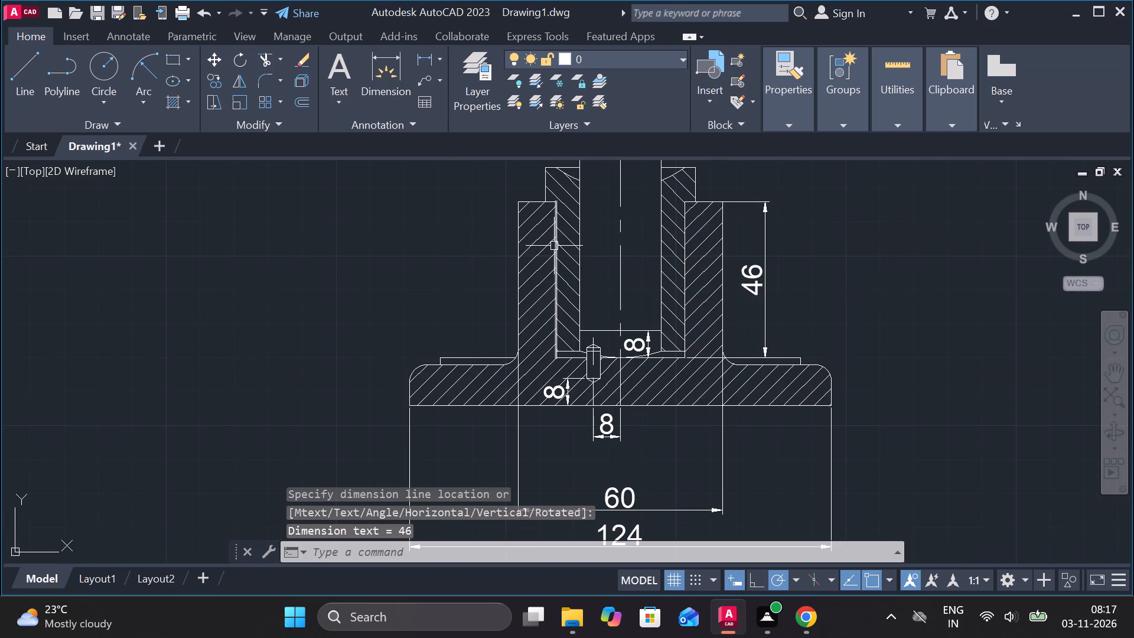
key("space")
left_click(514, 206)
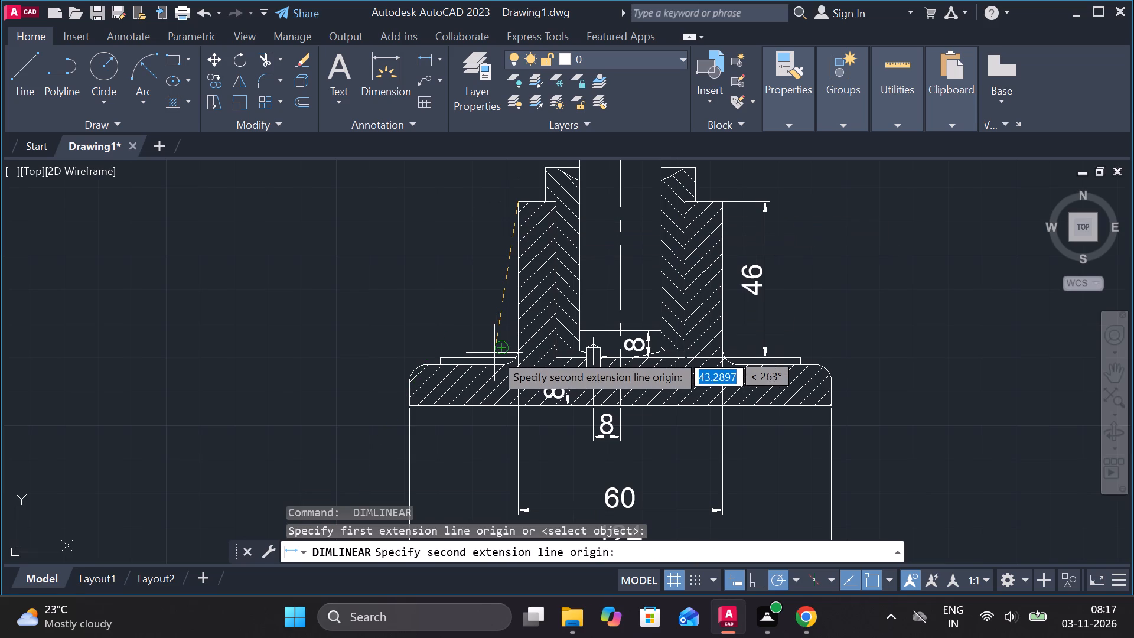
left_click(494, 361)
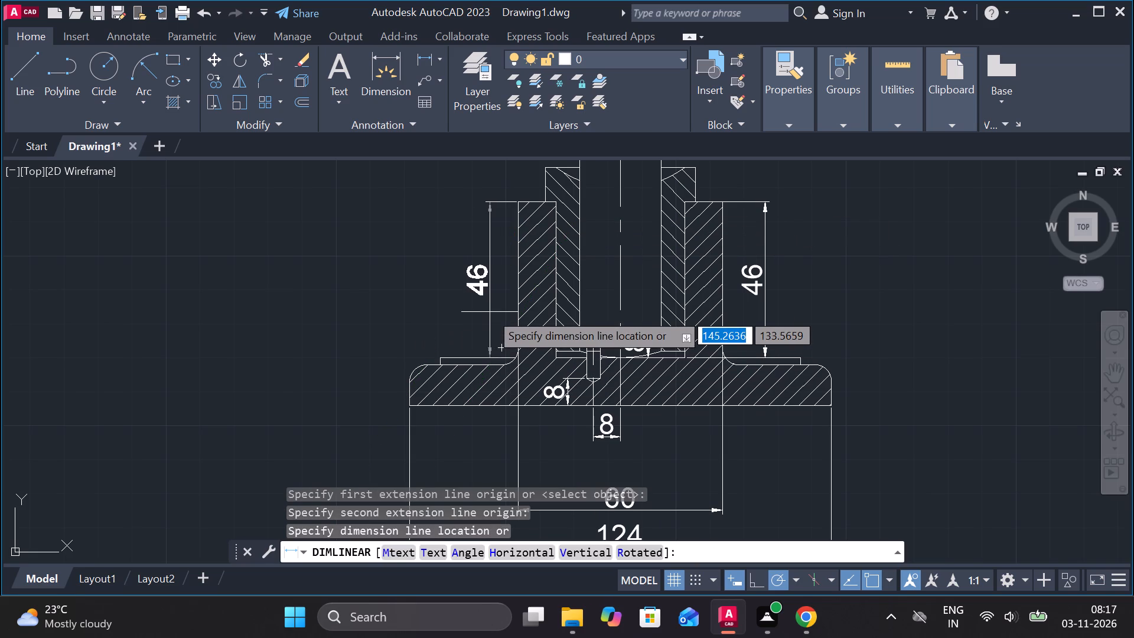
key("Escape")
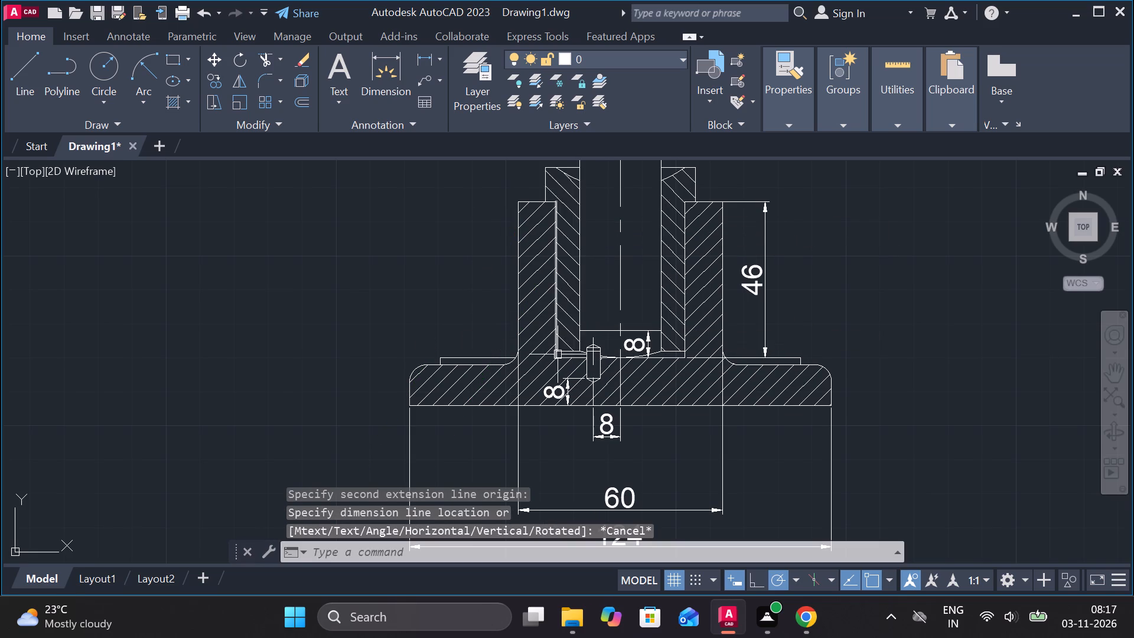
Add a vertical linear dimension from the bush's lower left corner to the top of the base's left wall, placed outside that wall.
scroll(590, 336, "up", 2)
key("space")
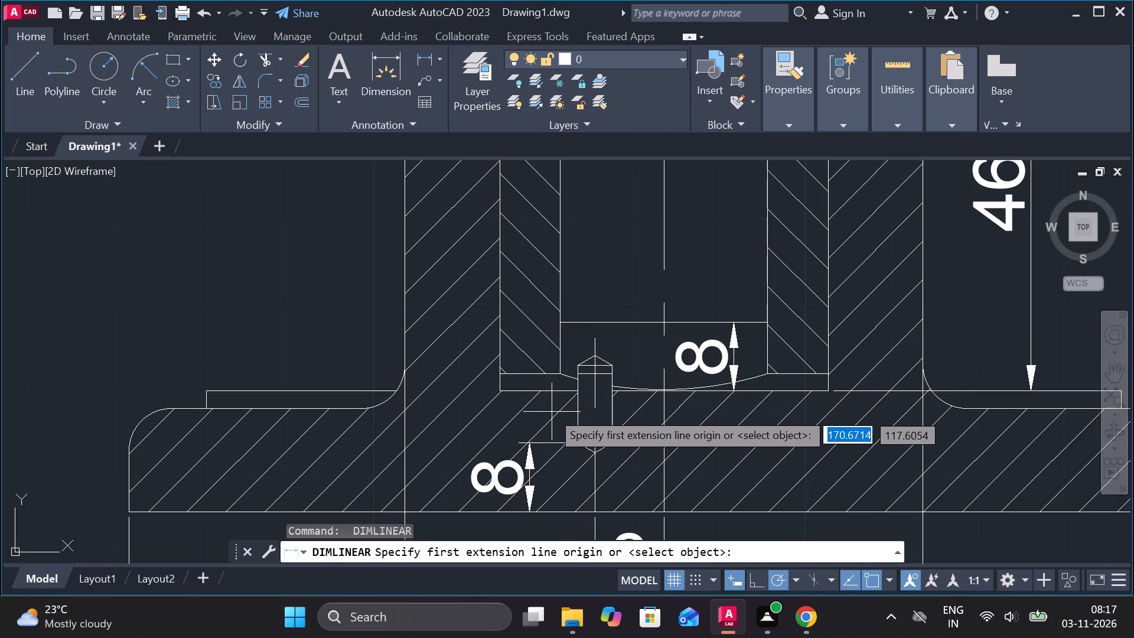
left_click(498, 375)
scroll(490, 293, "down", 2)
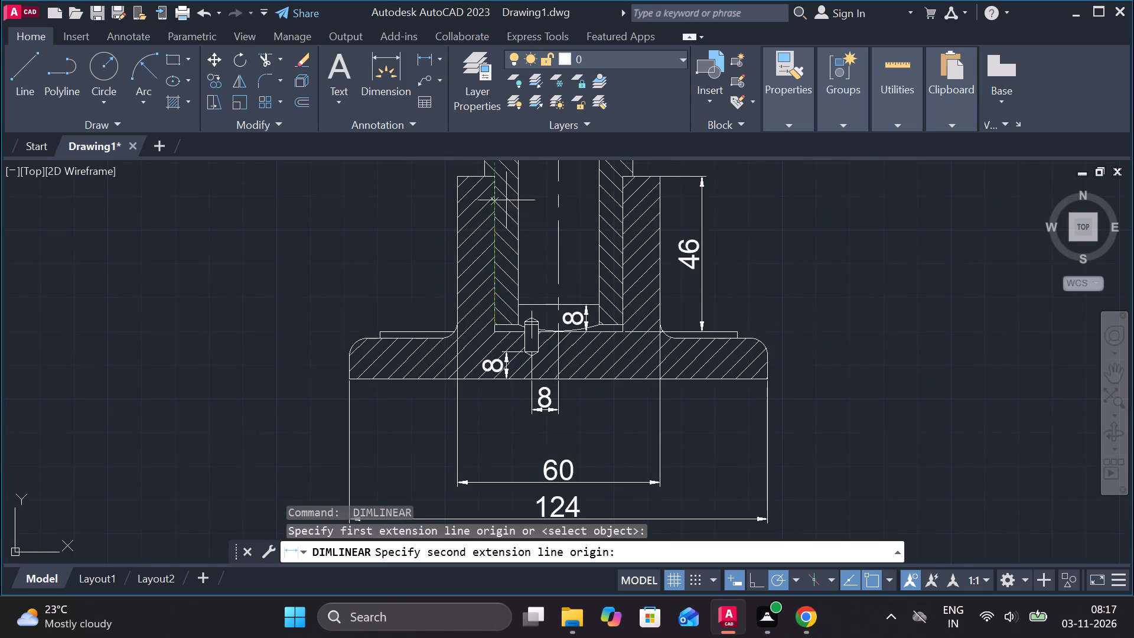
left_click(490, 186)
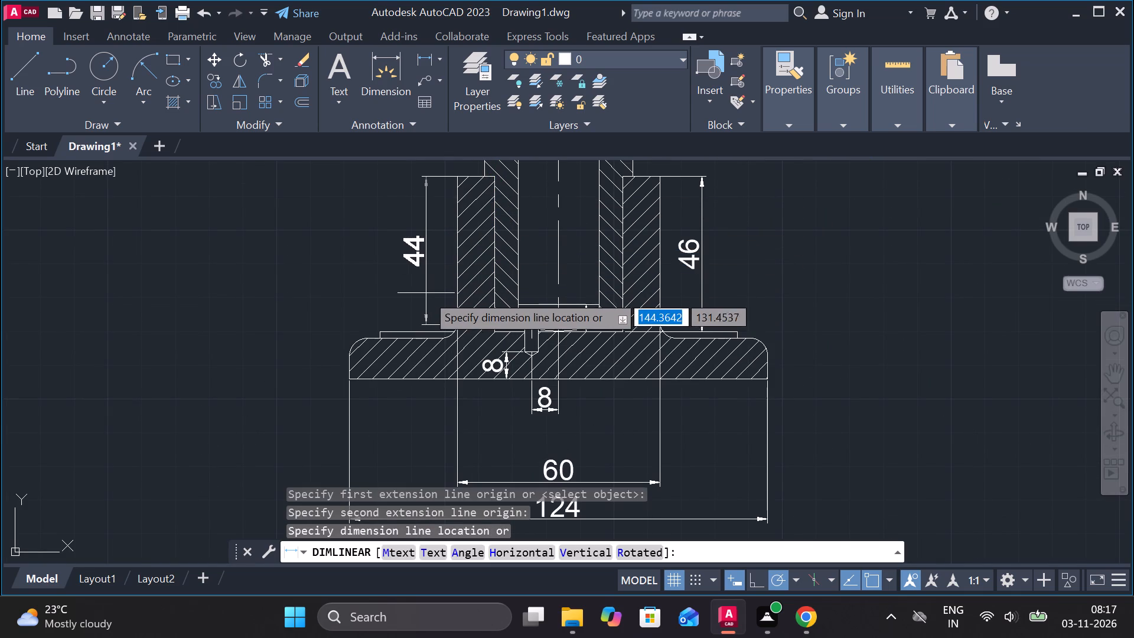
left_click(425, 305)
Add a vertical linear dimension for the base flange thickness, from its upper surface to its bottom edge, placed beyond its left end.
middle_click_drag(449, 366, 465, 361)
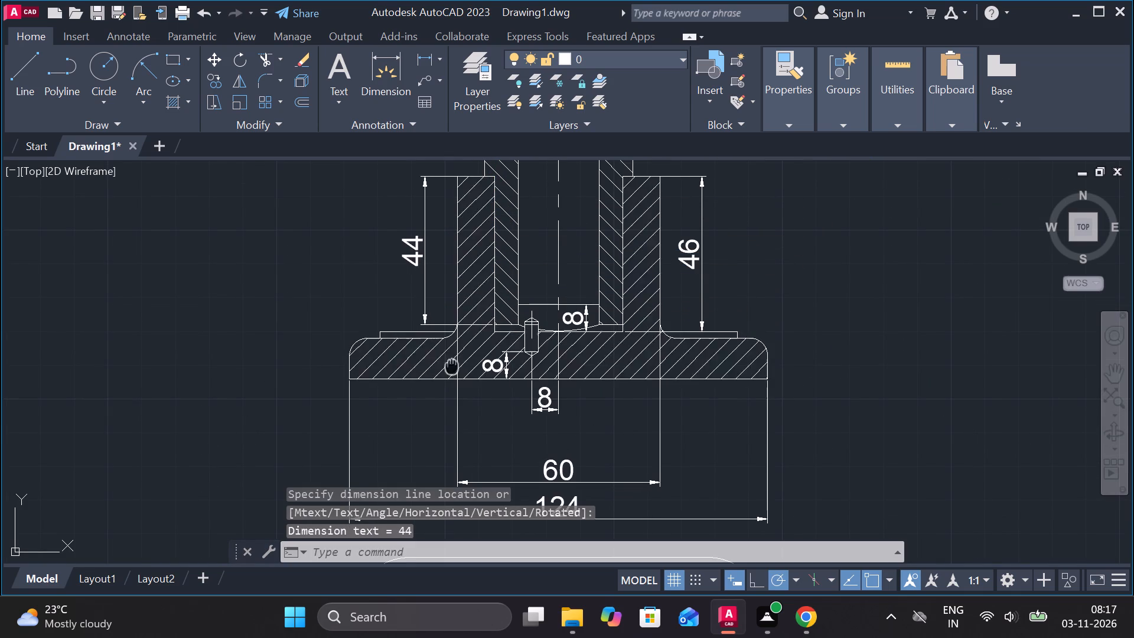
middle_click_drag(465, 361, 457, 364)
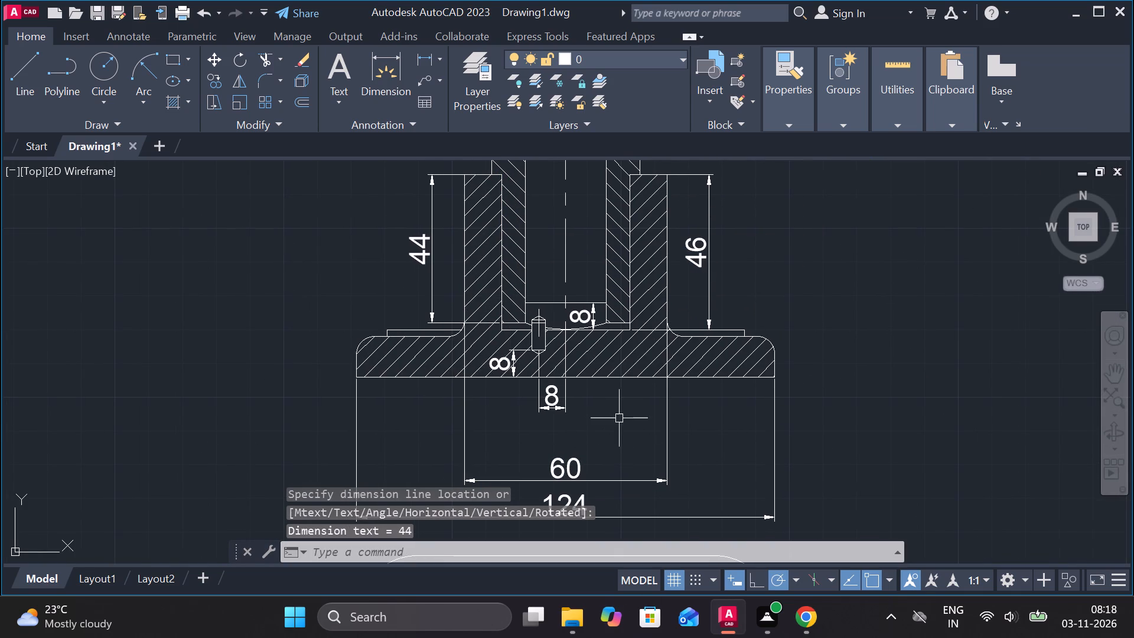
key("space")
scroll(400, 320, "up", 2)
middle_click_drag(410, 341, 592, 240)
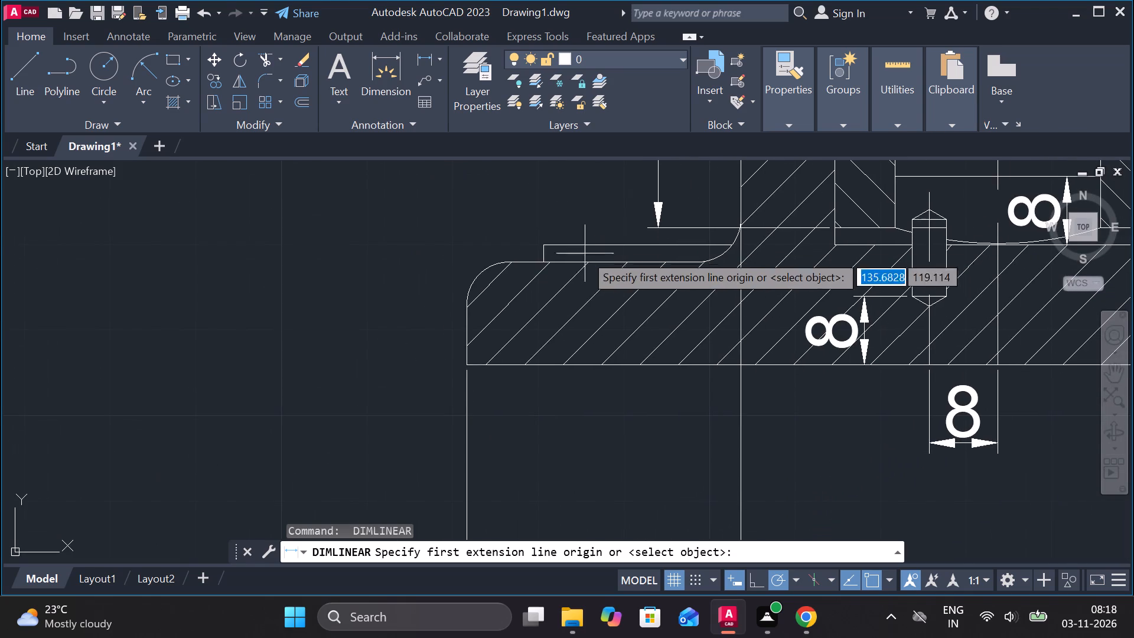
left_click(538, 259)
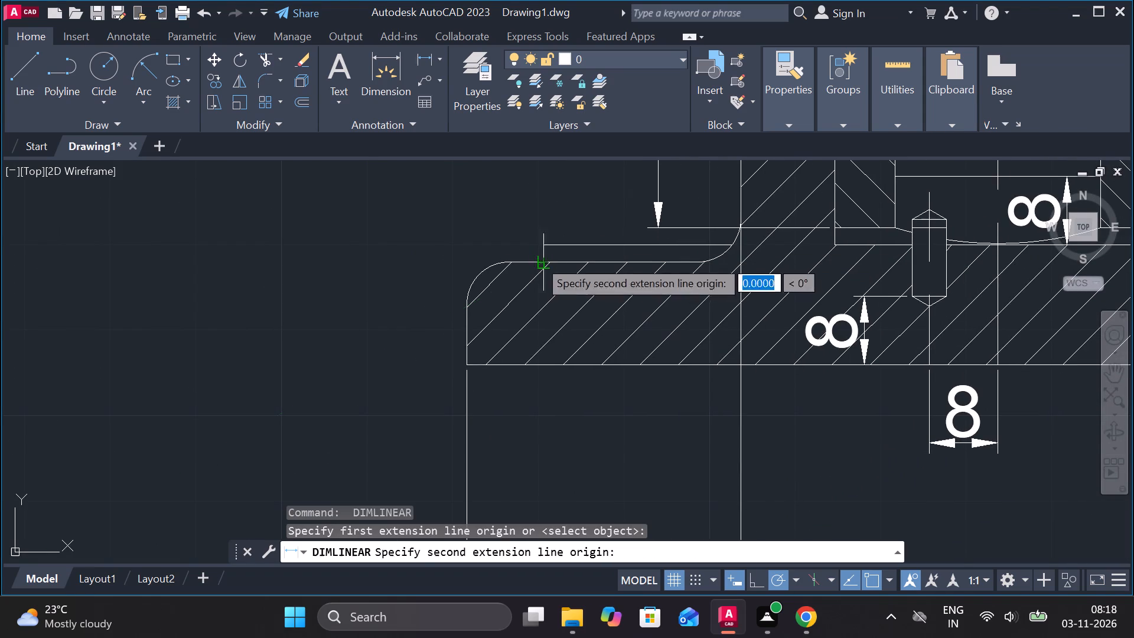
left_click(537, 367)
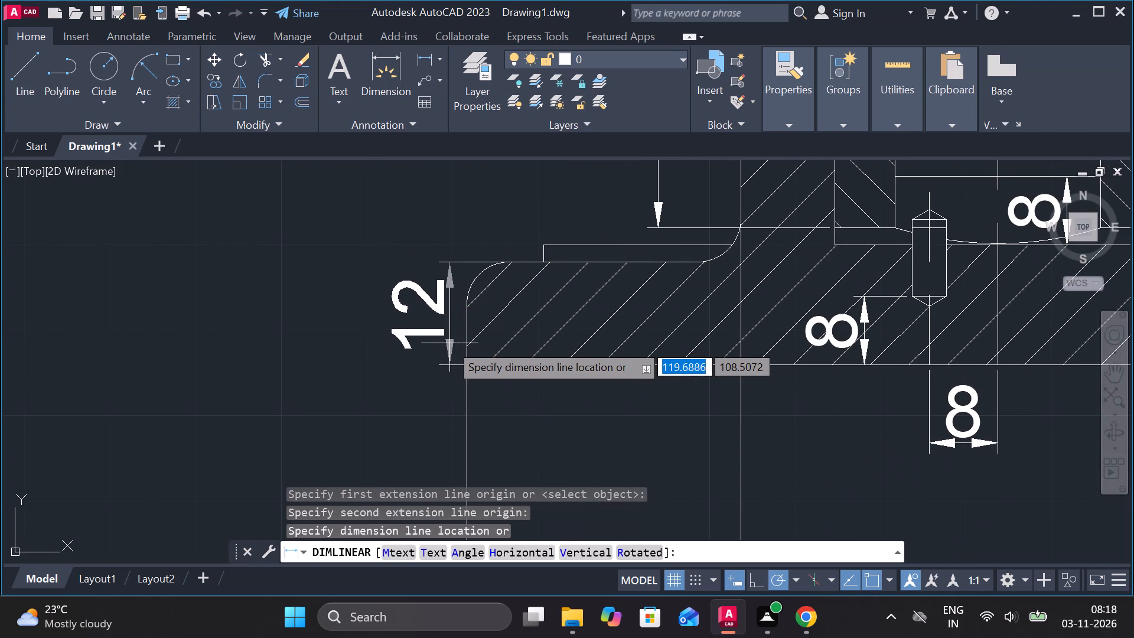
left_click(414, 349)
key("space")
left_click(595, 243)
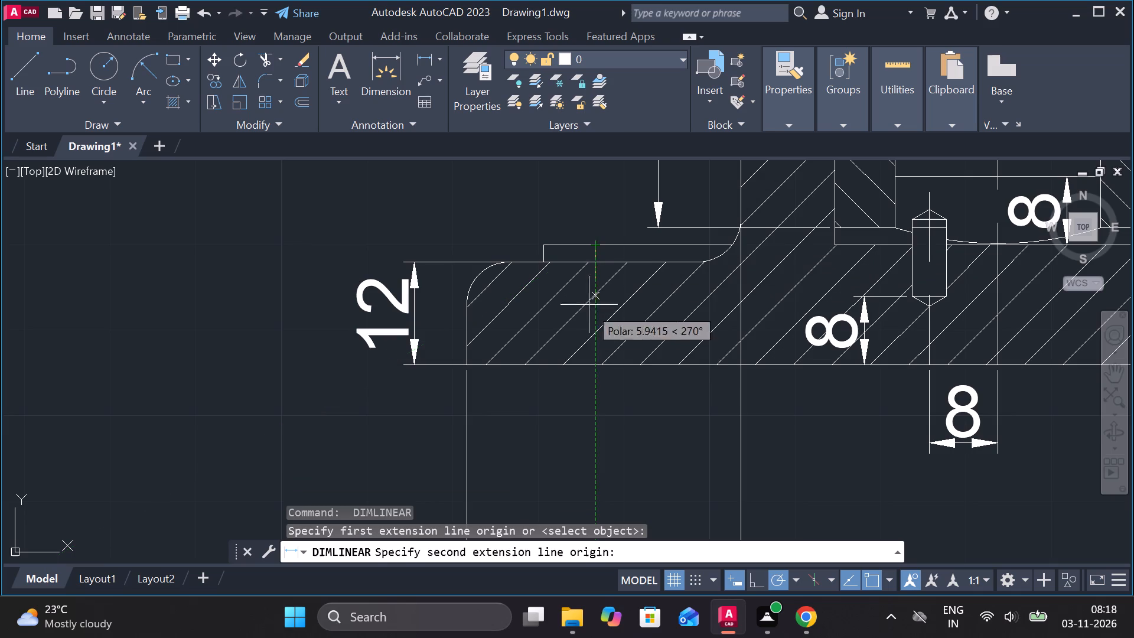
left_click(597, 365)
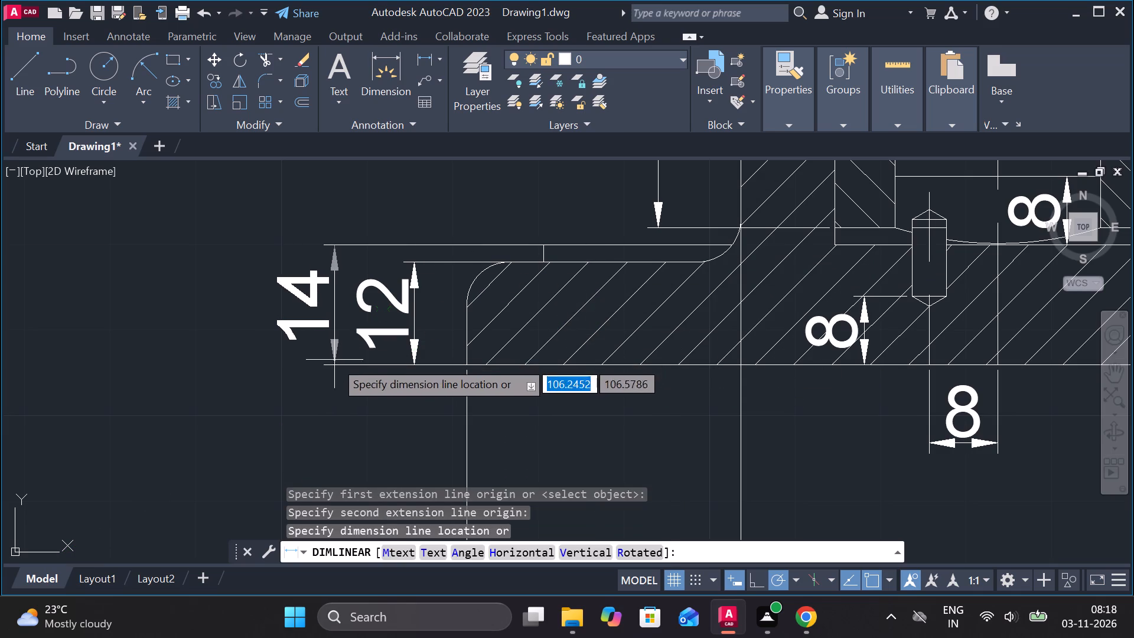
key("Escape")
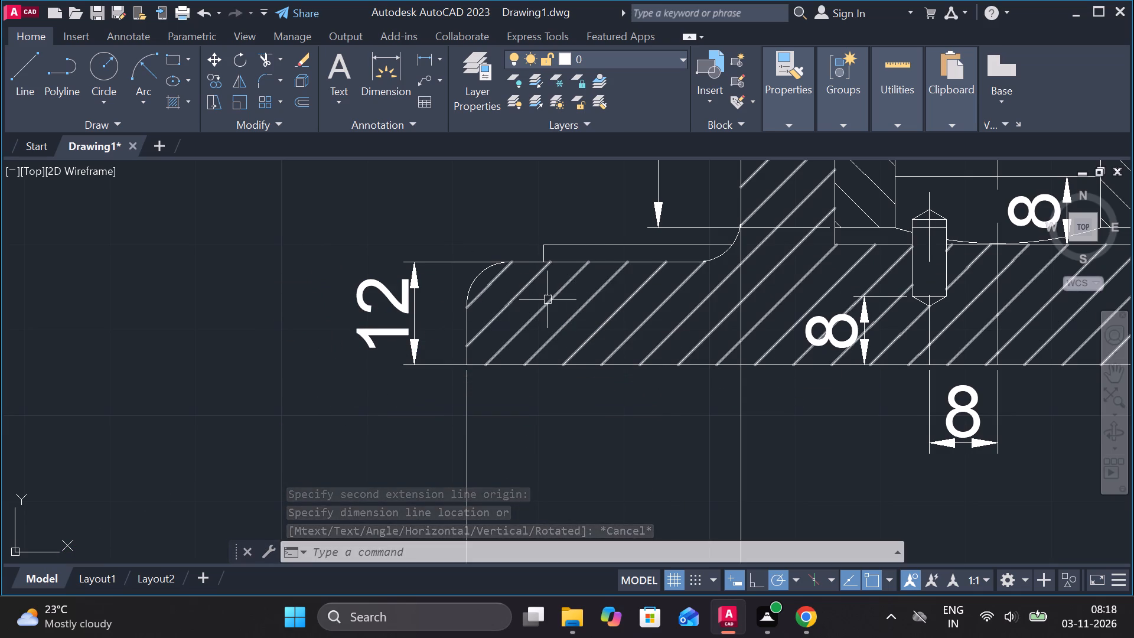
Offset the top line of the raised pad on the base's left flange upward by 1.
scroll(654, 244, "up", 1)
middle_click(654, 244)
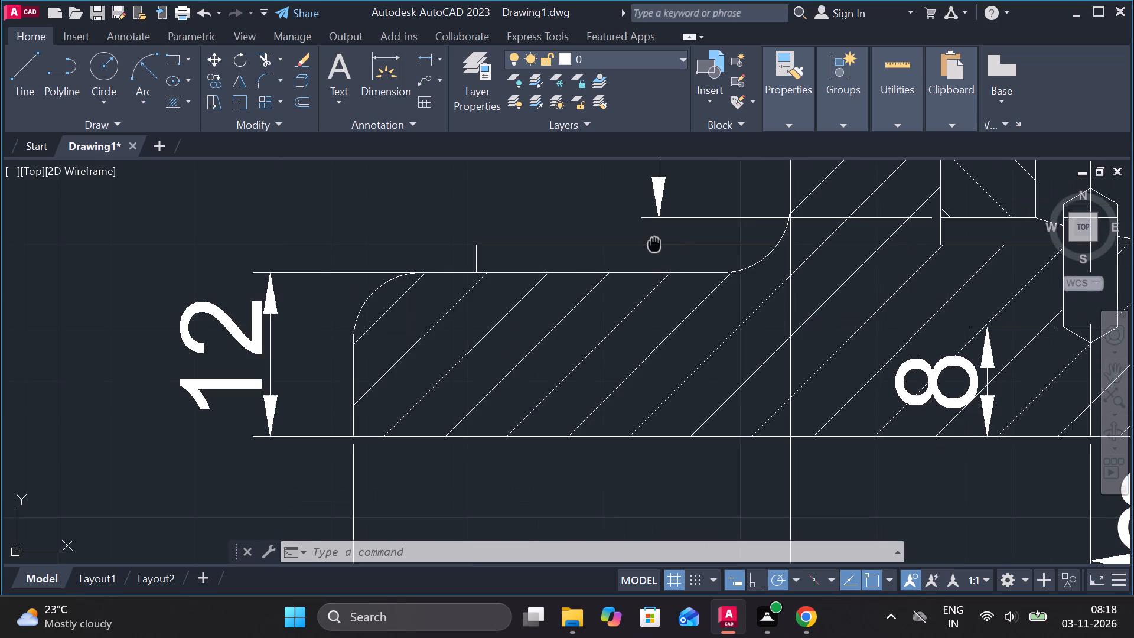
left_click(631, 245)
key("o")
key("Return")
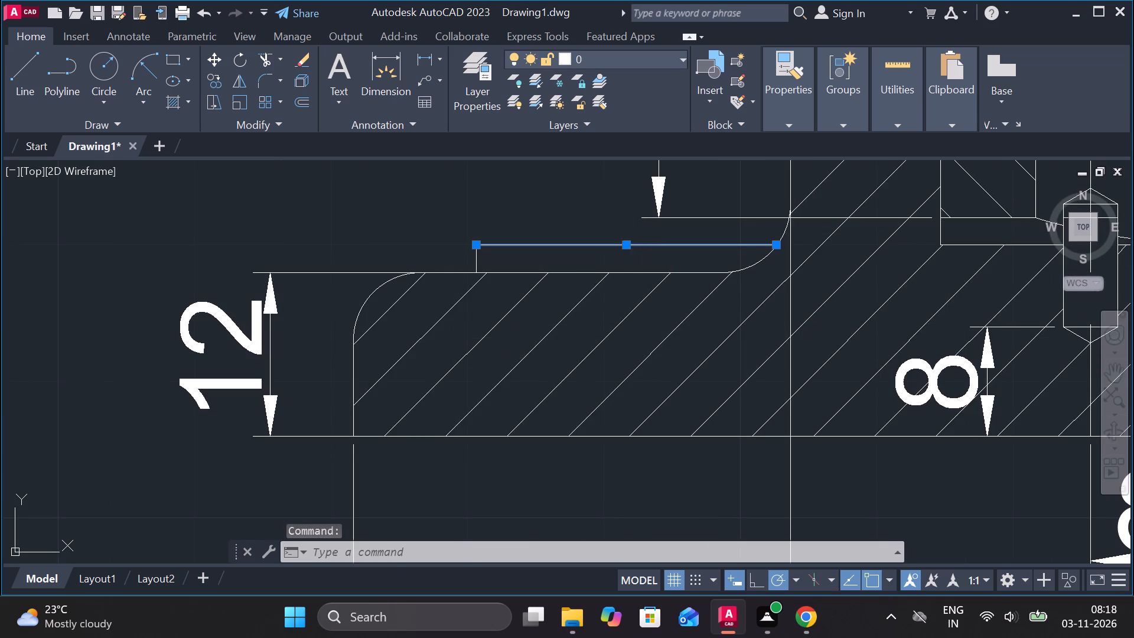
key("Return")
type("1")
key("space")
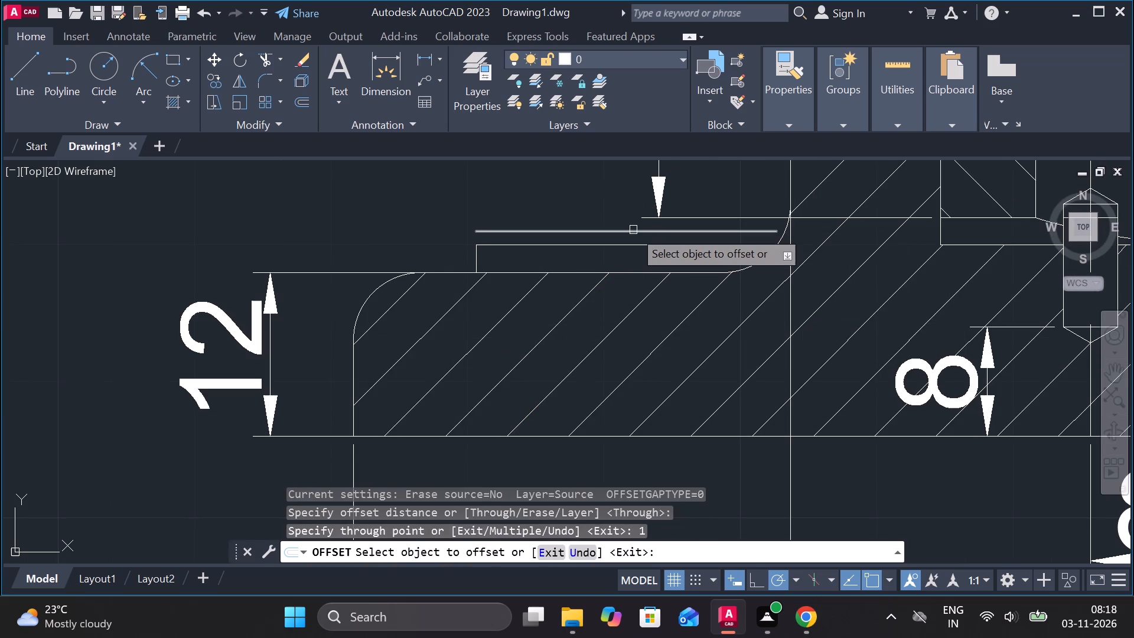
key("Escape")
Extend the left pad's short vertical end line up to the new offset line.
type("ex")
key("space")
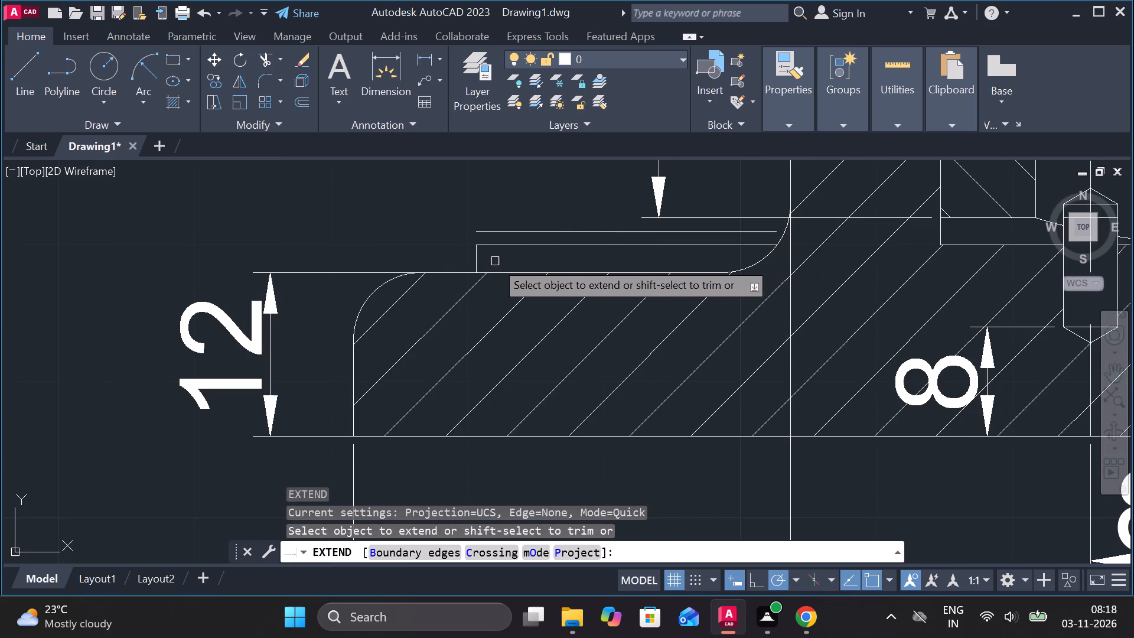
left_click(477, 261)
key("ctrl+z")
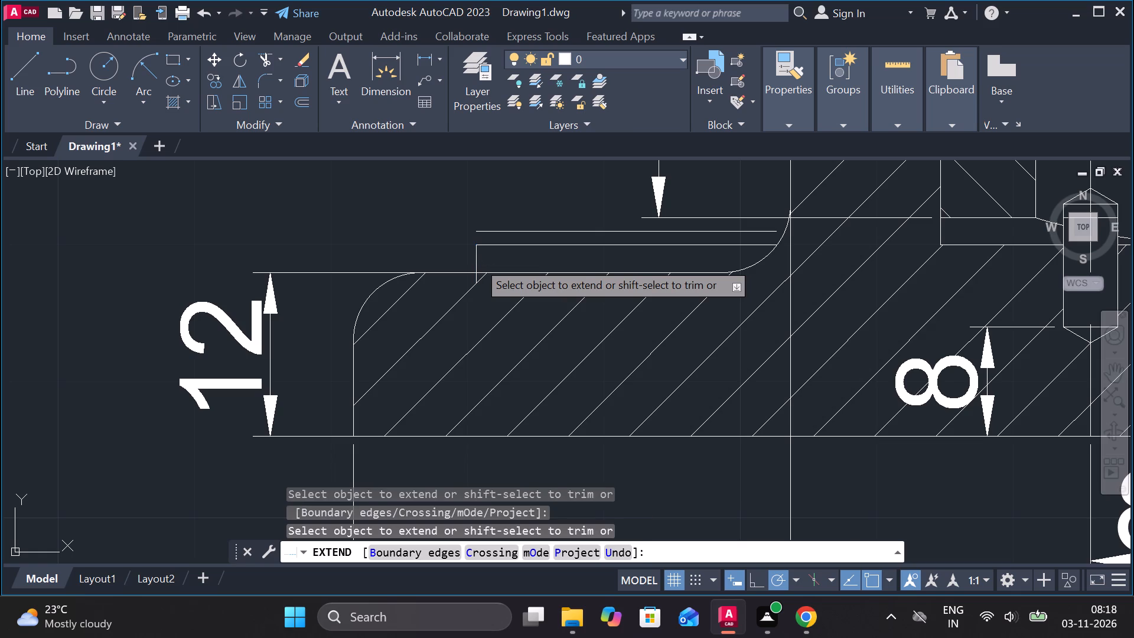
left_click(477, 250)
key("Escape")
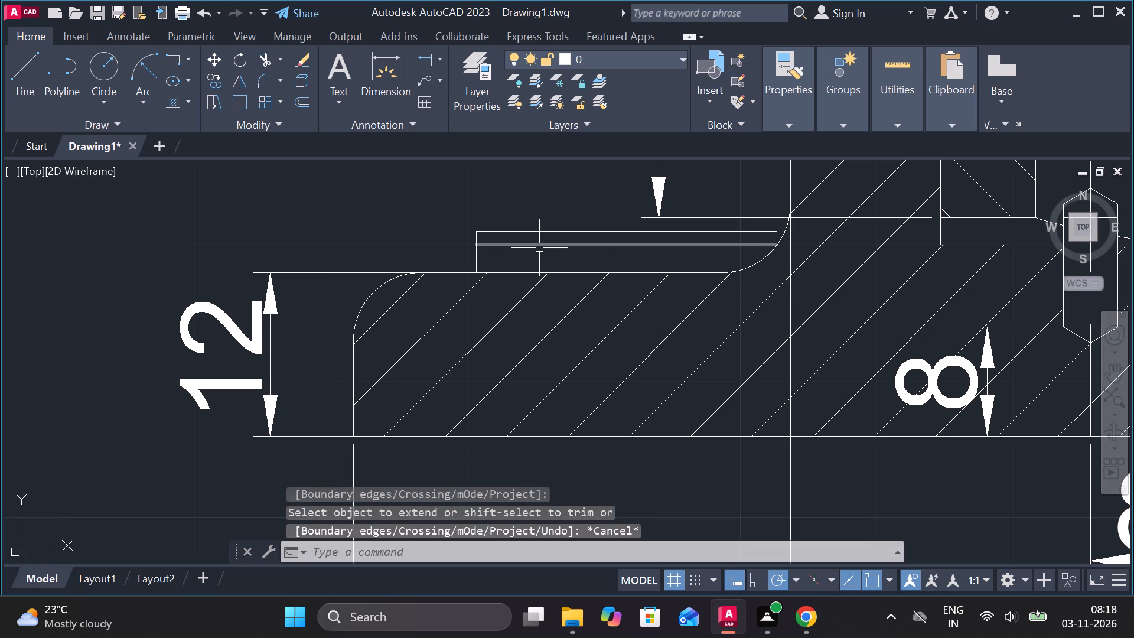
Erase the original, lower top line of the left raised pad.
left_click(539, 248)
type("e")
key("space")
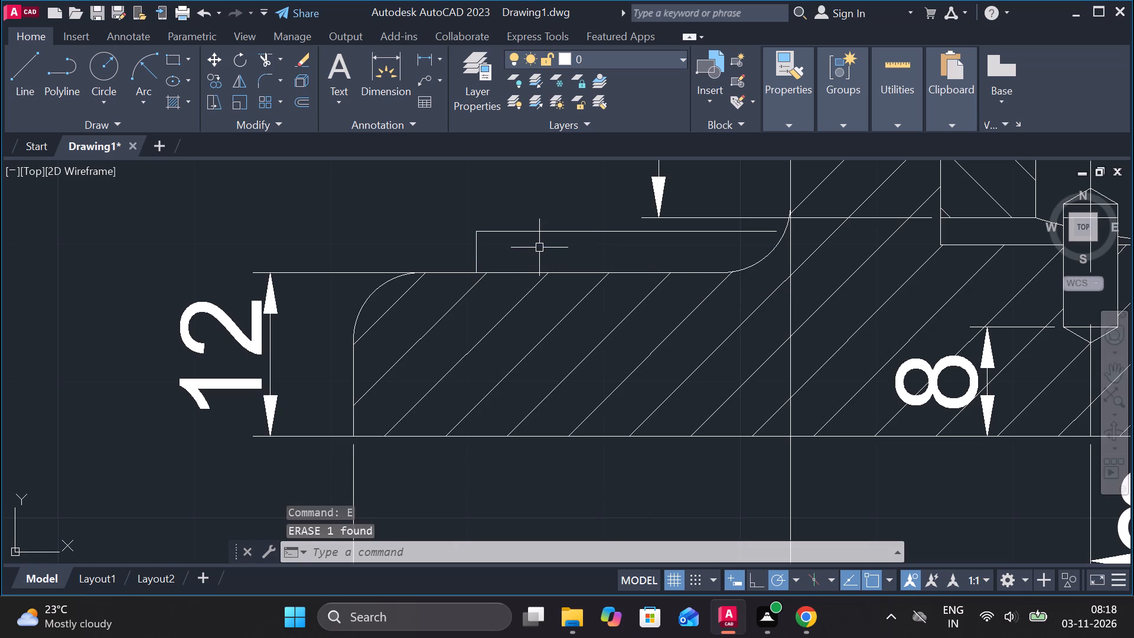
Extend the left pad's new top line to the fillet arc at the foot of the base's left wall.
type("ex")
key("space")
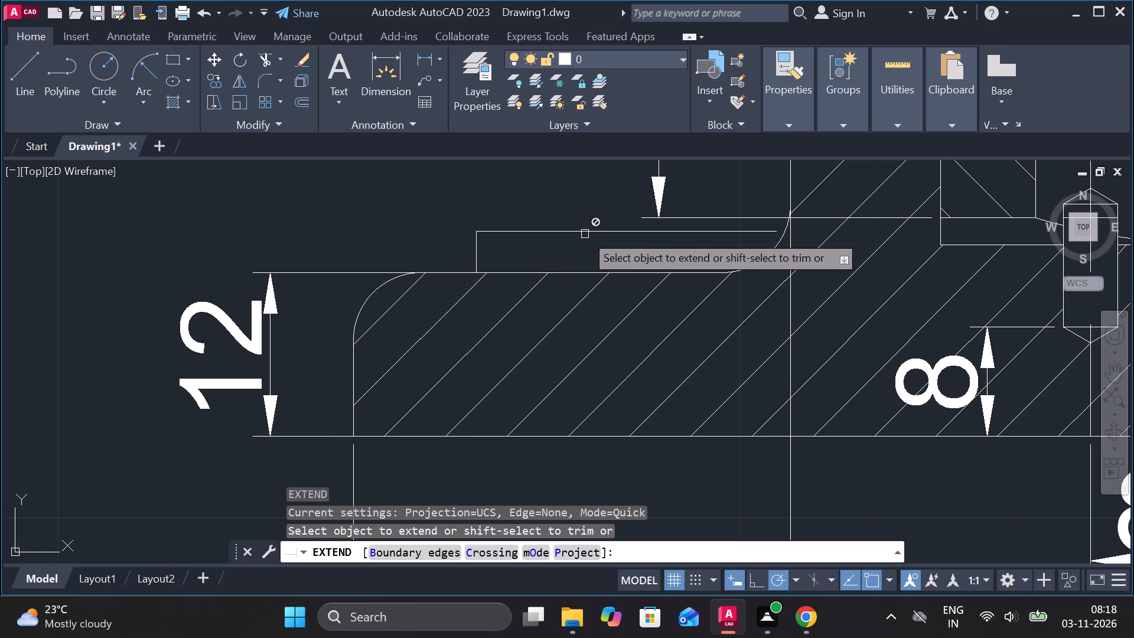
left_click(778, 230)
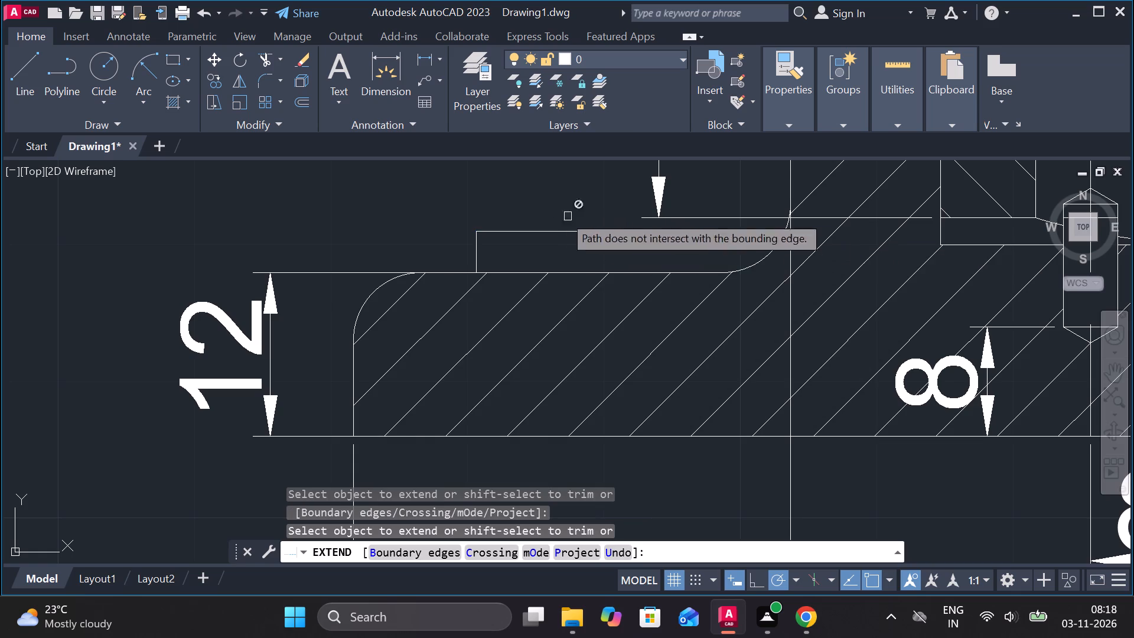
scroll(545, 204, "down", 1)
key("Escape")
Erase the top line of the raised pad on the base's right flange.
scroll(590, 215, "down", 1)
middle_click_drag(748, 243, 718, 250)
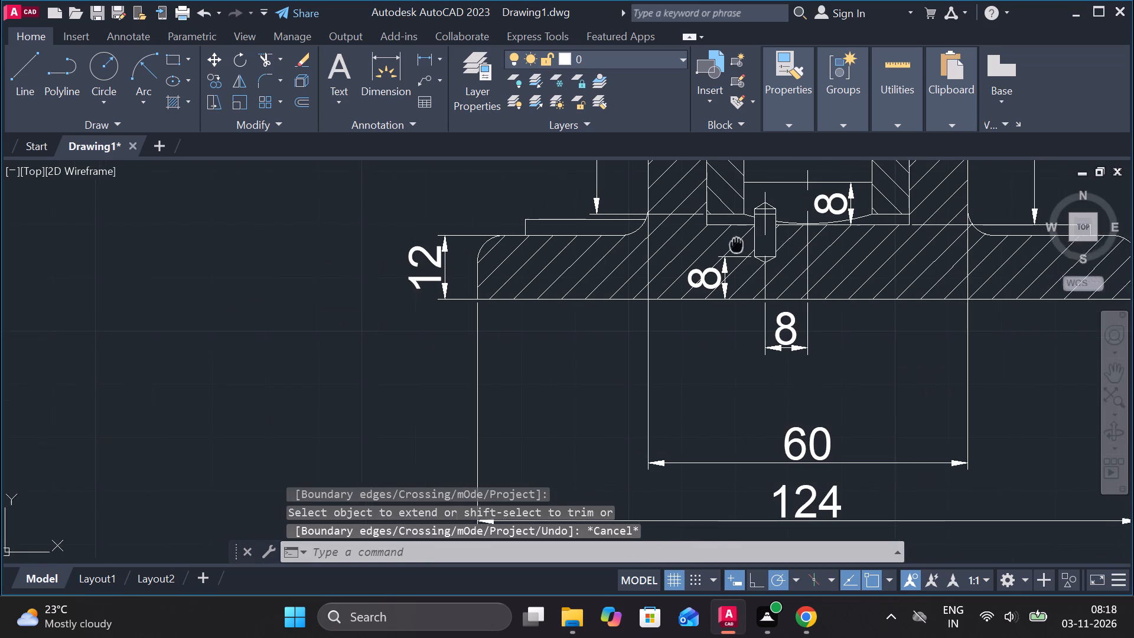
middle_click_drag(718, 250, 599, 303)
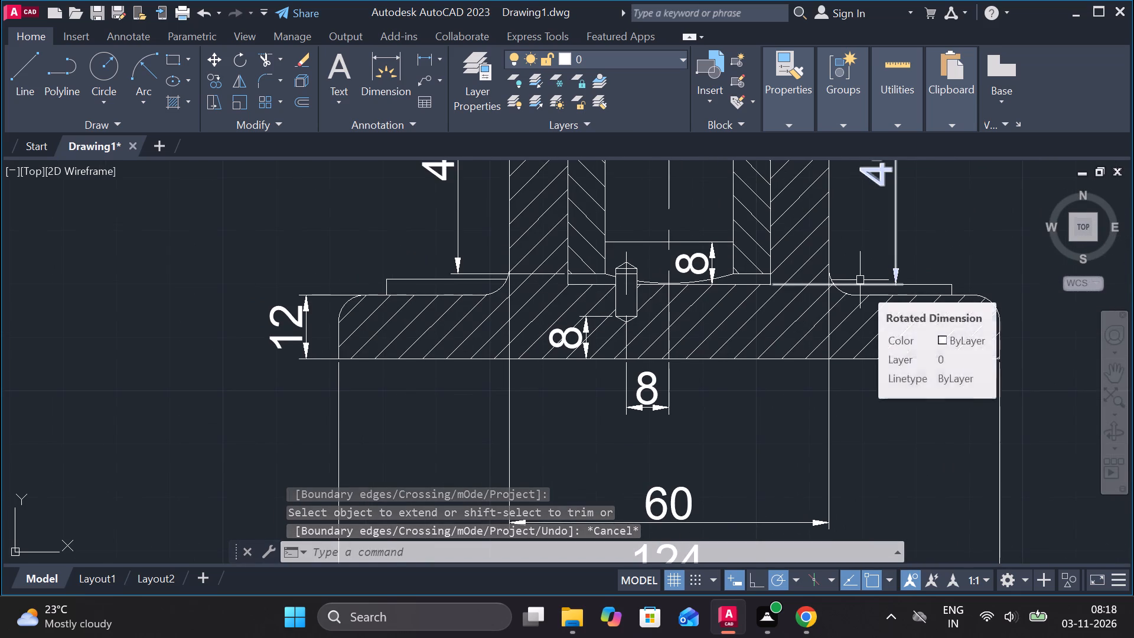
left_click(927, 281)
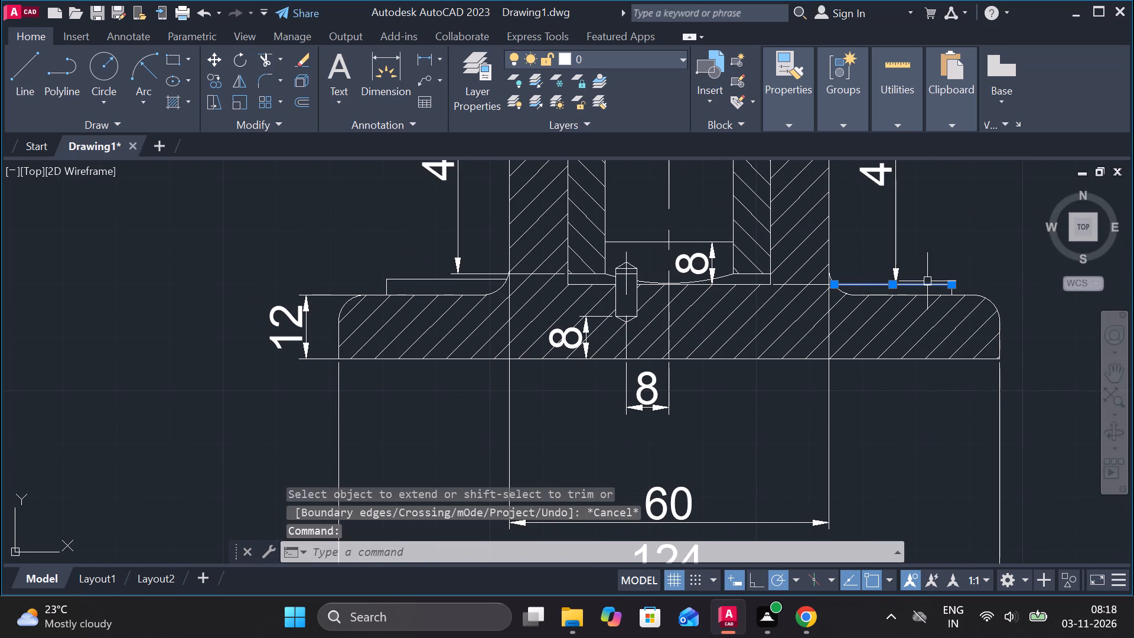
type("e")
key("space")
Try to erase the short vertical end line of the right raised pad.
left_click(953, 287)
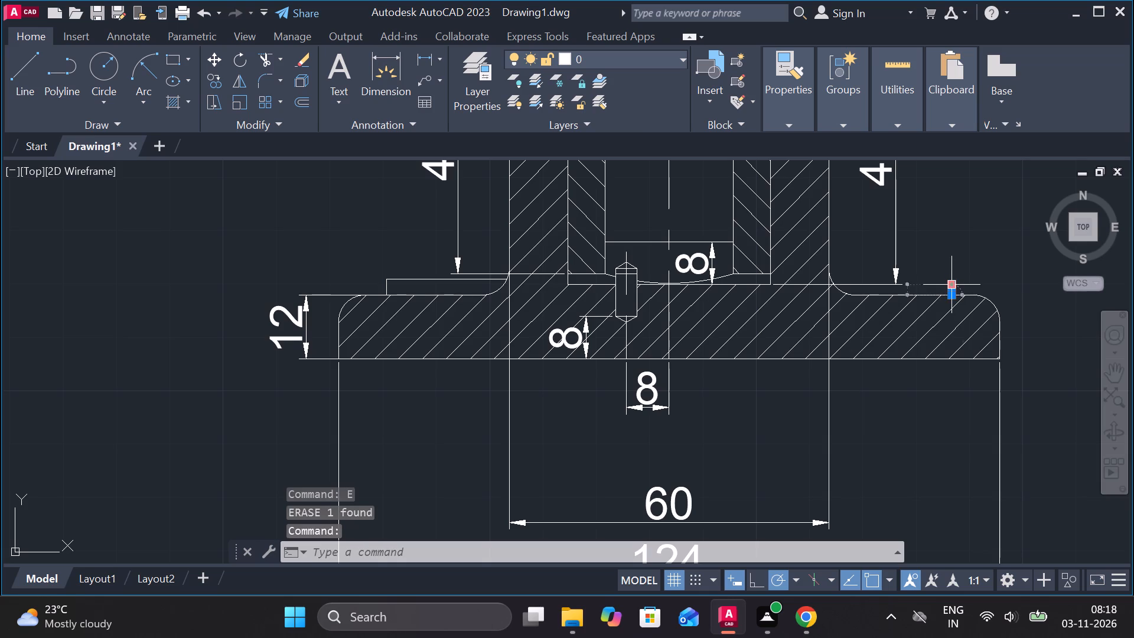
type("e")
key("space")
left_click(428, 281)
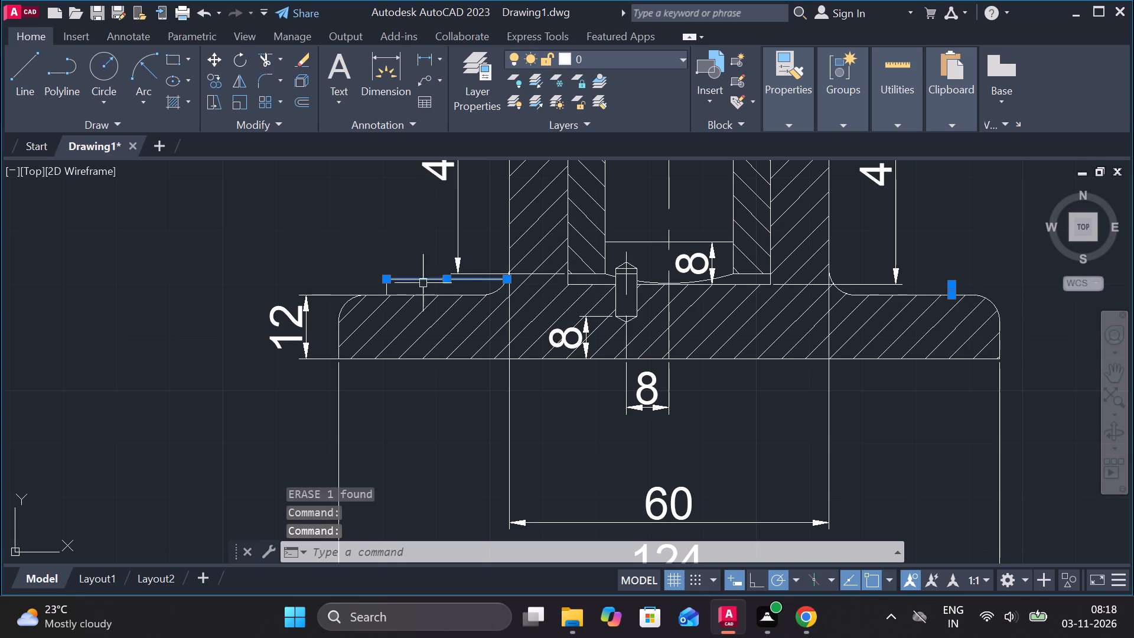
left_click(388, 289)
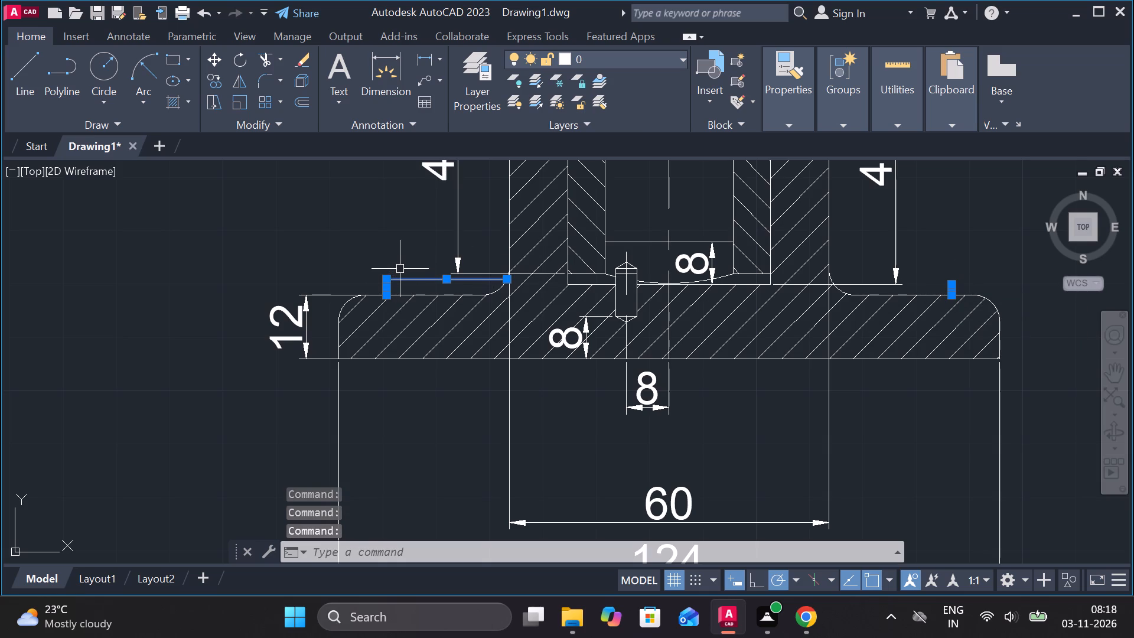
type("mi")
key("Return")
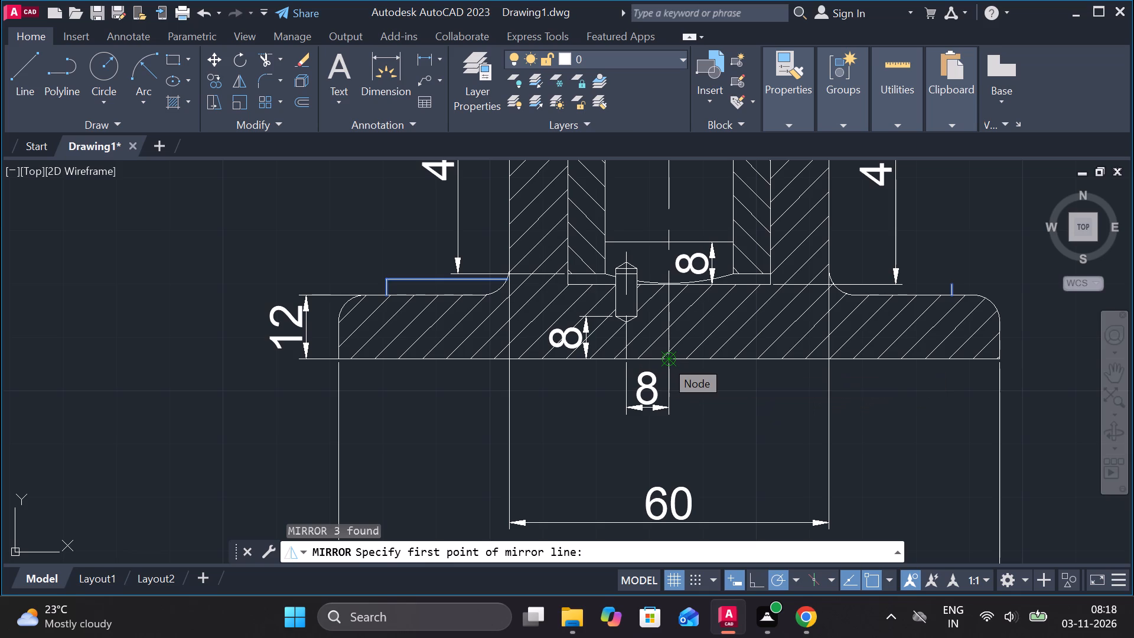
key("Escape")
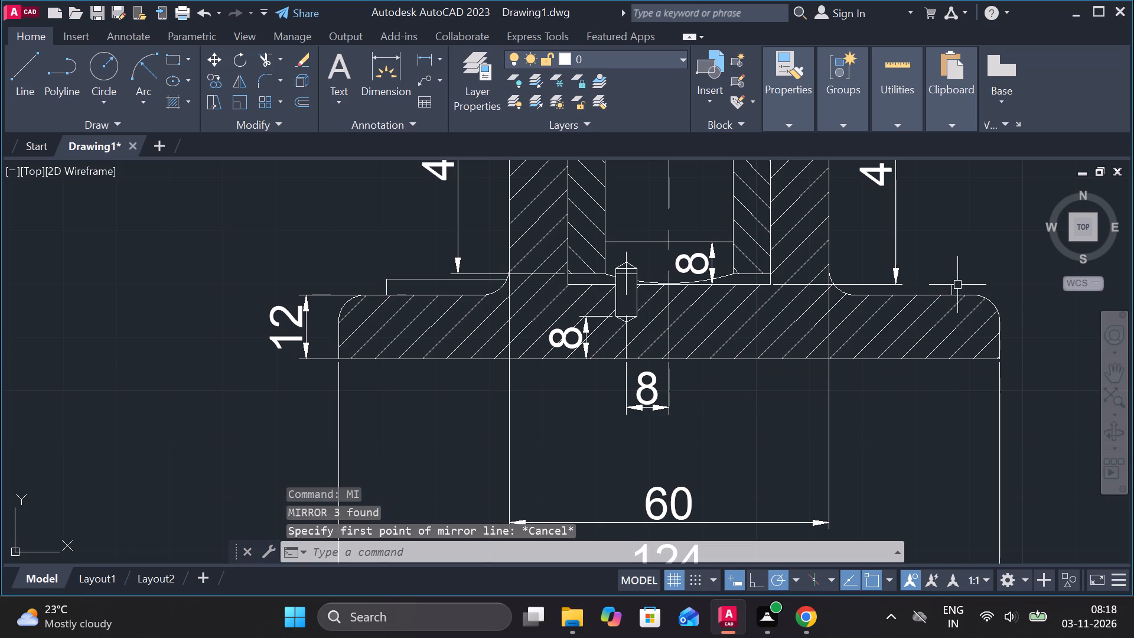
Erase the leftover short vertical end line of the right raised pad.
left_click(953, 287)
type("e")
key("space")
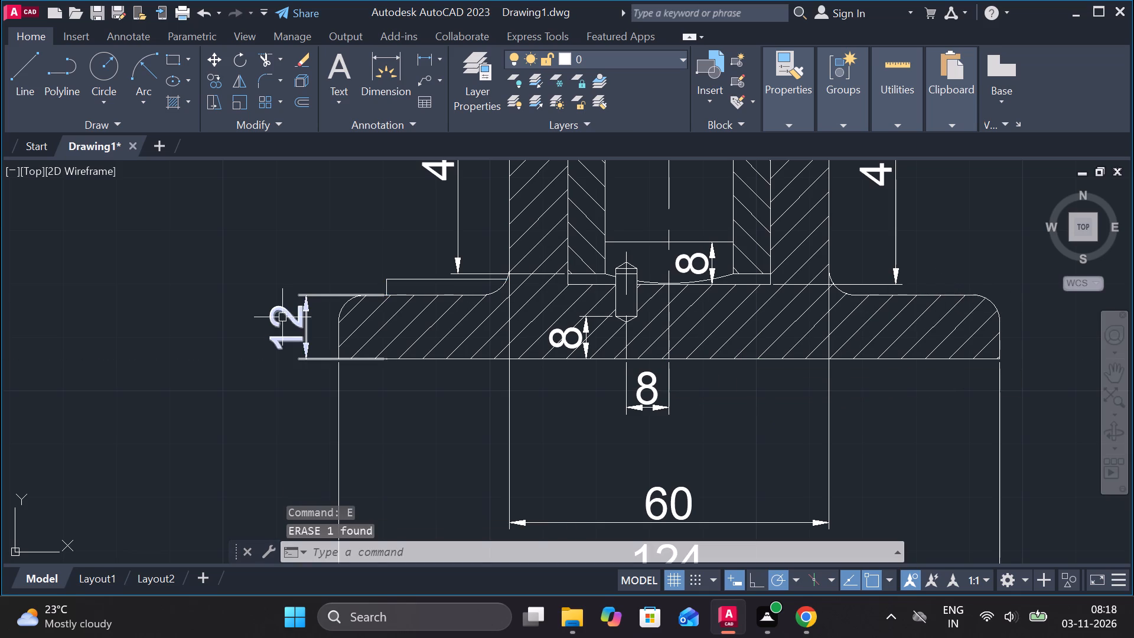
Mirror the left raised pad's top and end lines about the vertical centreline onto the right flange, keeping the originals.
left_click(428, 282)
left_click(387, 285)
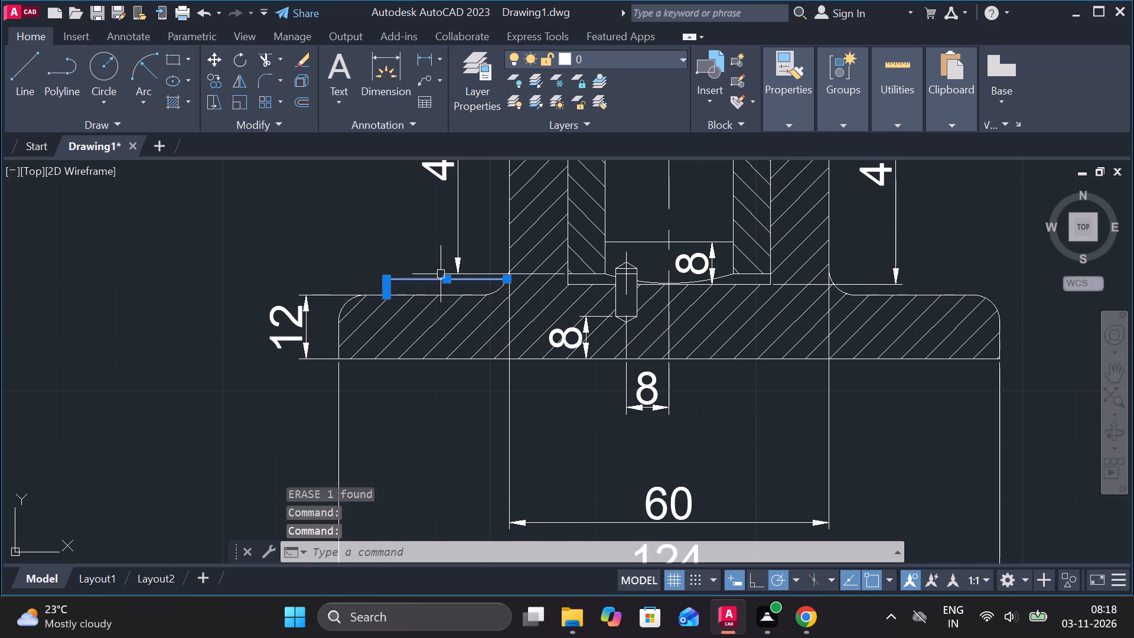
type("mi")
key("Return")
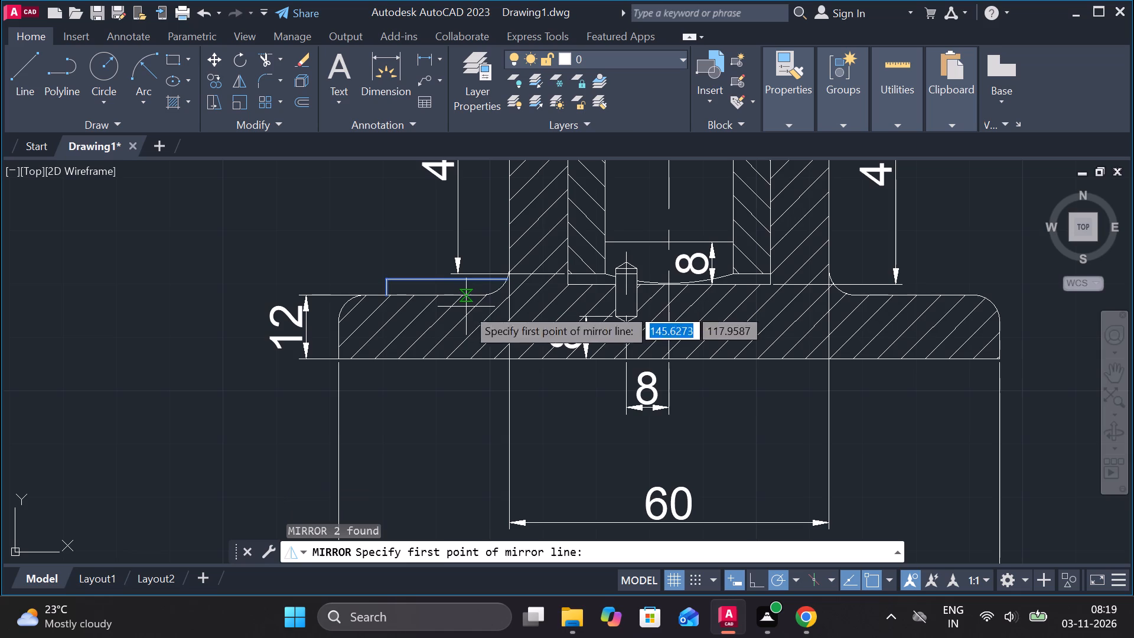
left_click(671, 362)
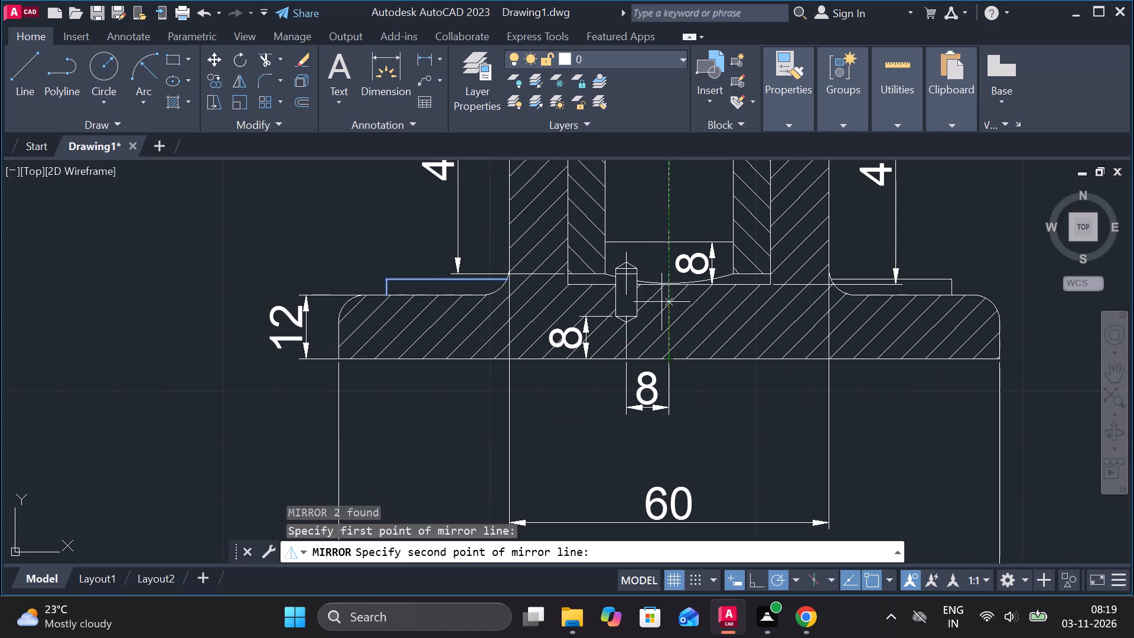
left_click(670, 289)
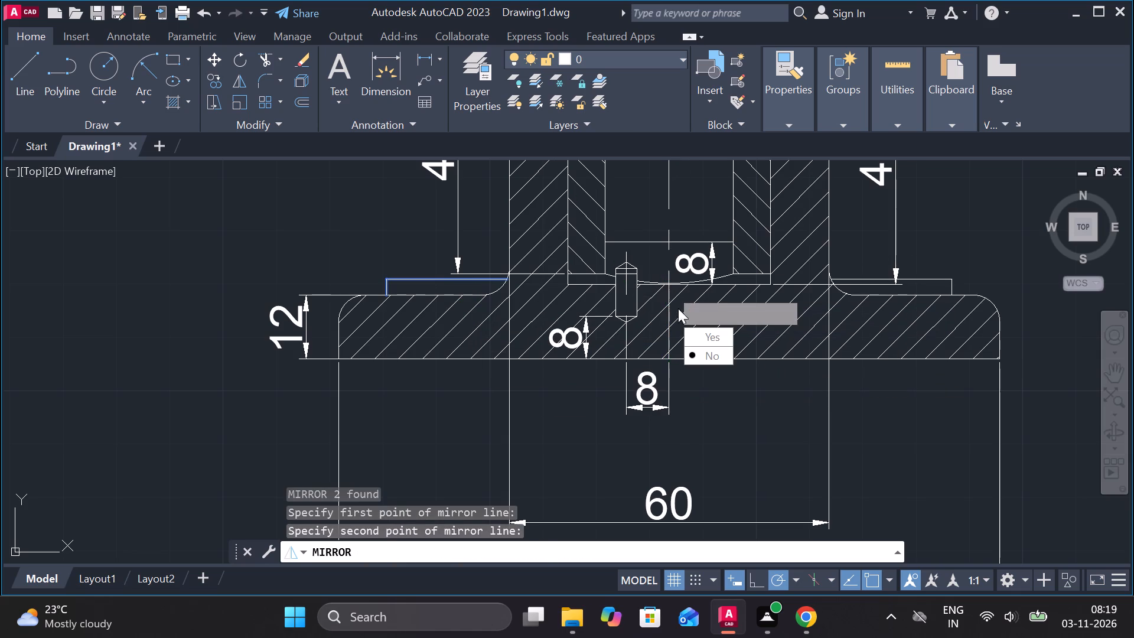
left_click_drag(700, 353, 670, 289)
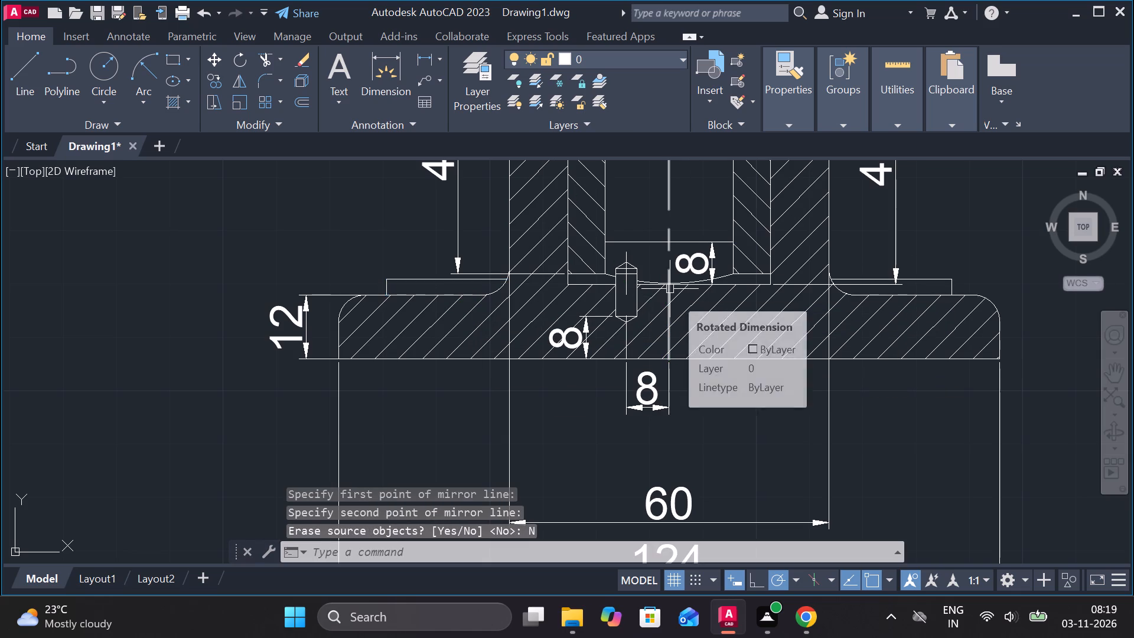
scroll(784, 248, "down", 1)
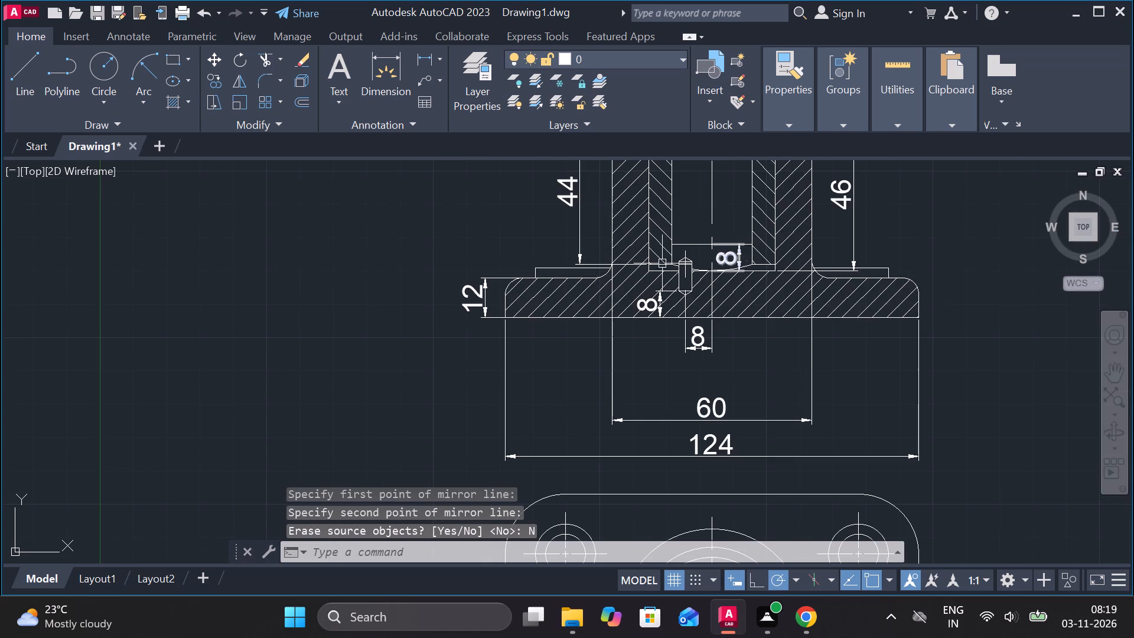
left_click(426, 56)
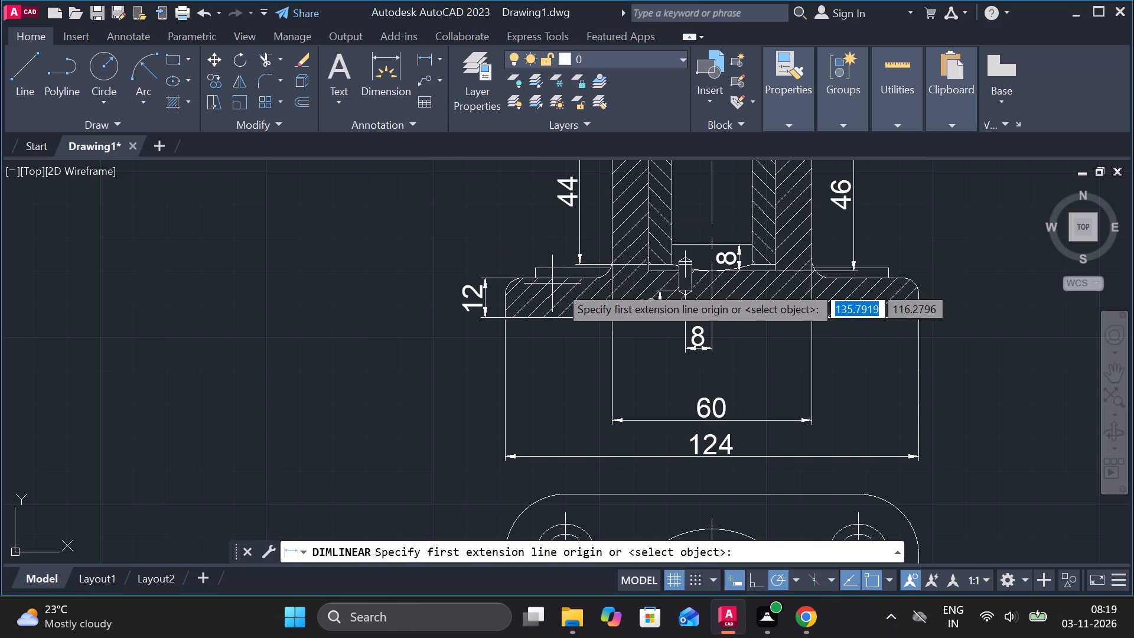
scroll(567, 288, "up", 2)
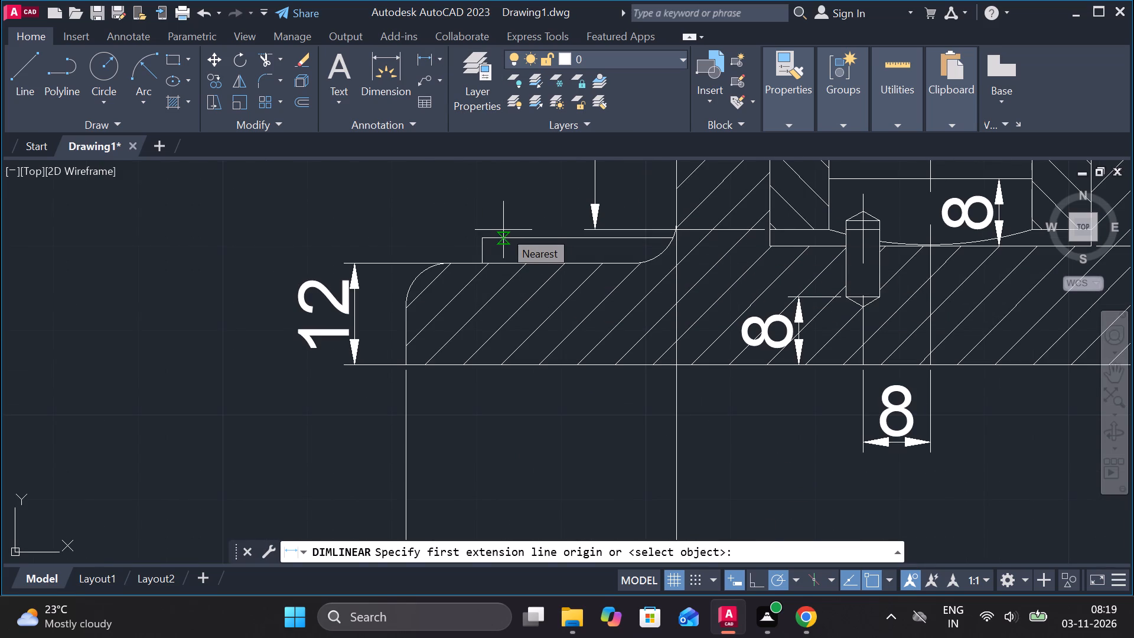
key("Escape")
Fillet the left raised pad's outer top corner with a radius of 2.
type("f r")
key("space")
type("2")
key("space")
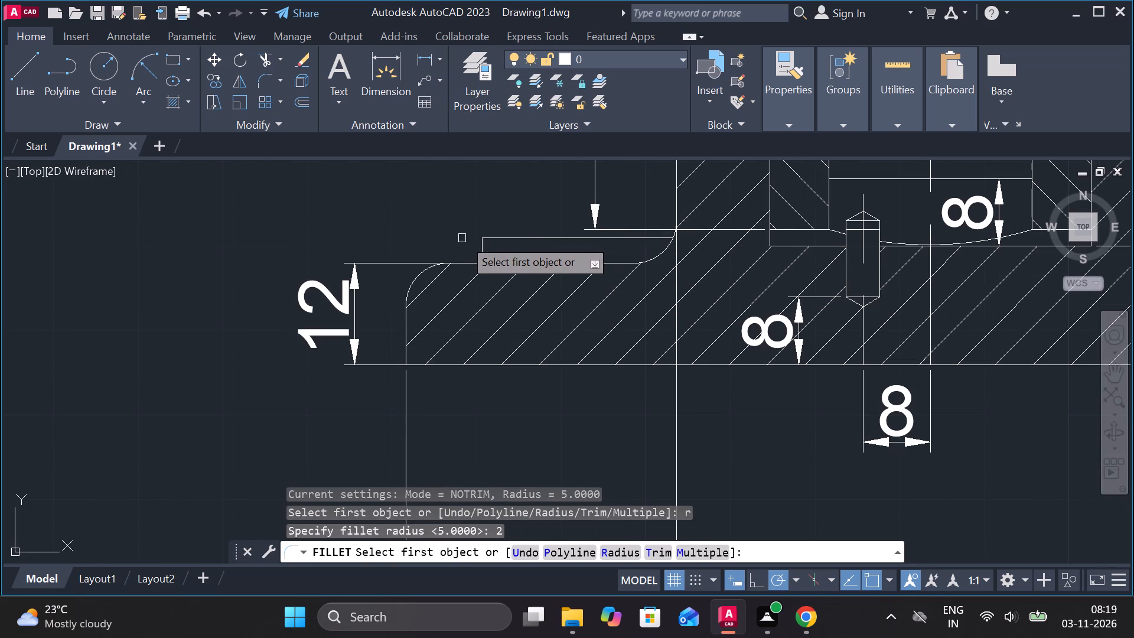
left_click(496, 238)
left_click(484, 245)
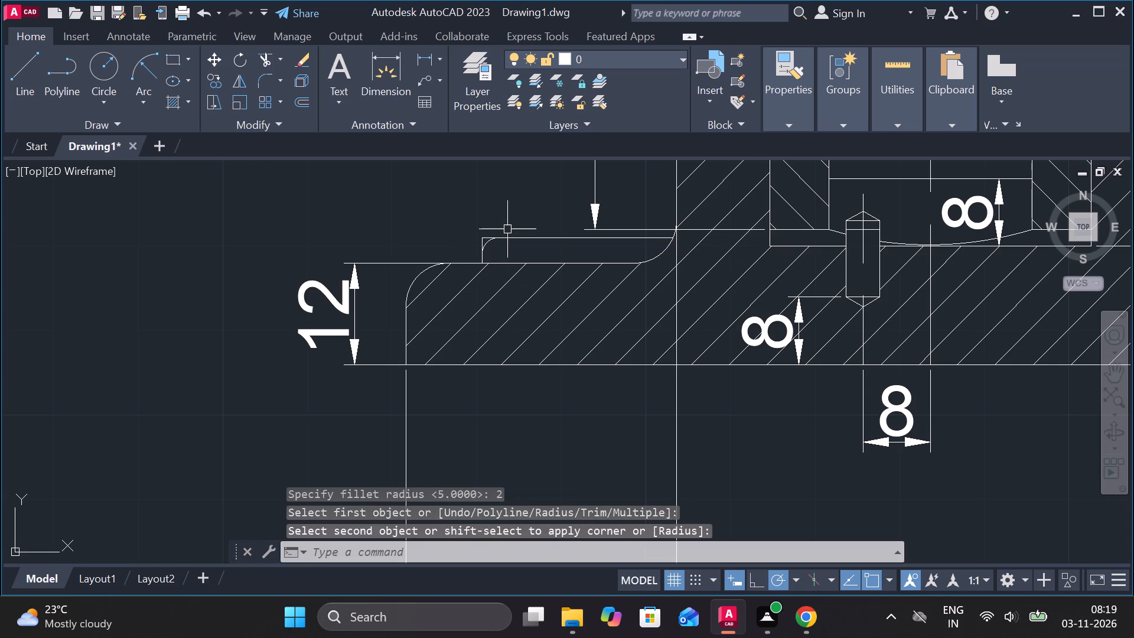
Trim the leftover square corner lines outside the left pad's new fillet.
type("tr")
key("space")
scroll(491, 230, "up", 3)
left_click(475, 247)
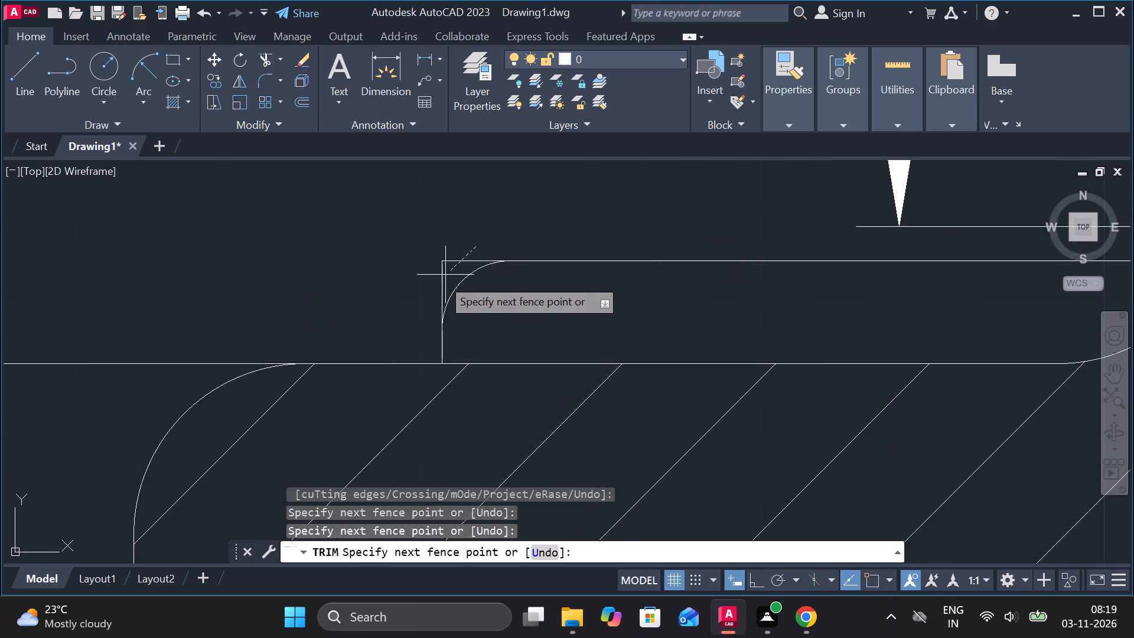
left_click(438, 281)
scroll(441, 280, "down", 4)
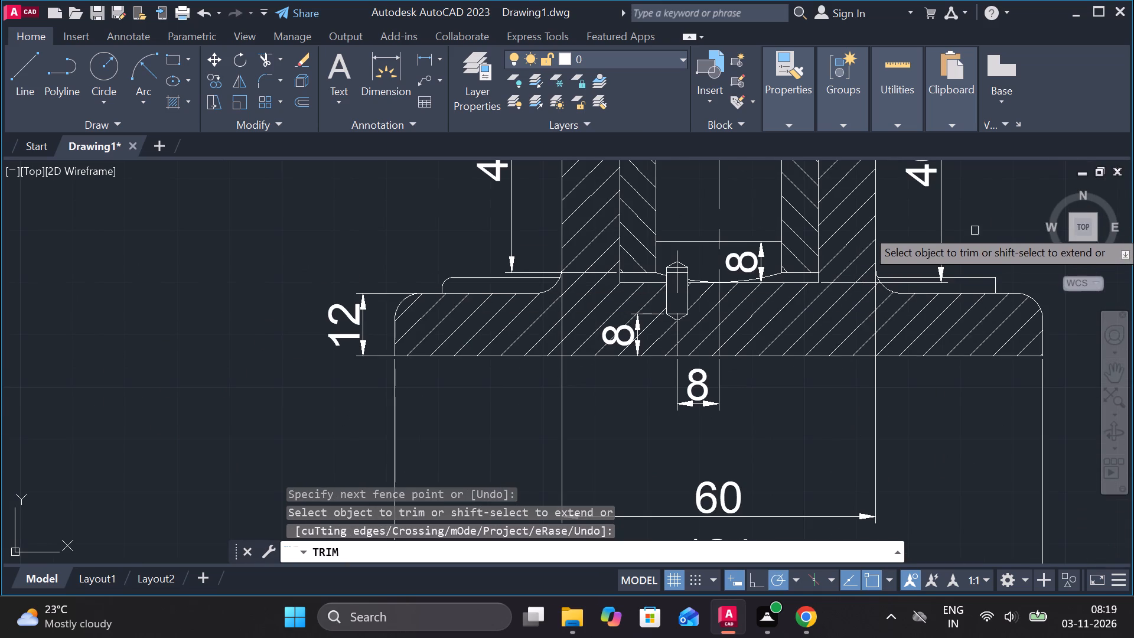
middle_click_drag(969, 222, 916, 222)
scroll(941, 225, "up", 1)
middle_click_drag(941, 225, 868, 225)
key("Escape")
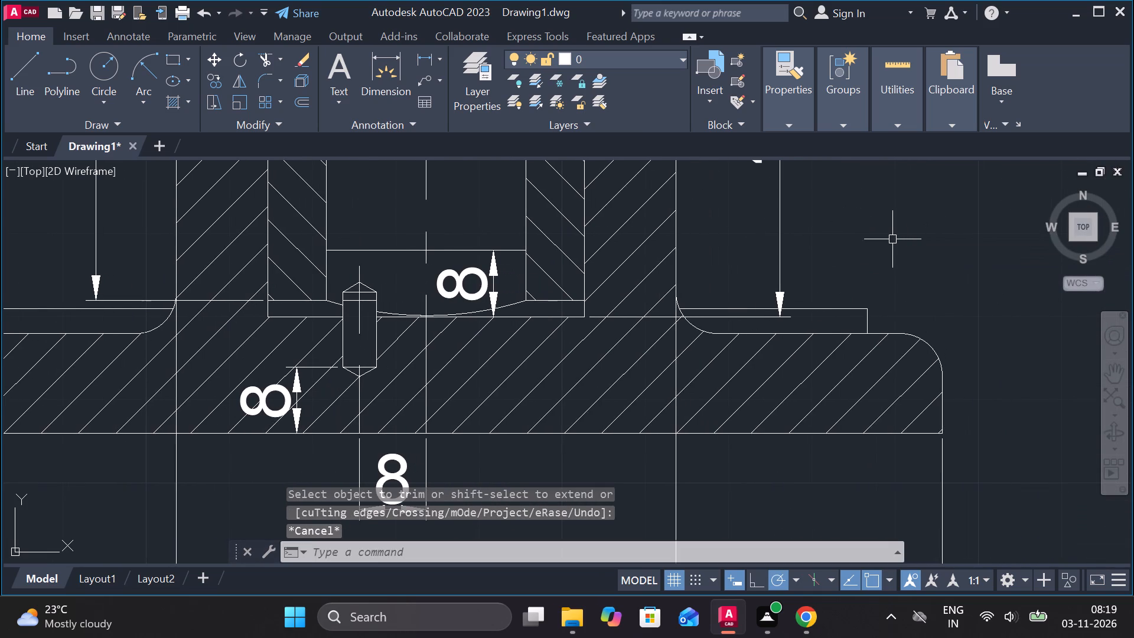
Fillet the right raised pad's outer top corner with a radius of 2.
type("f r")
key("space")
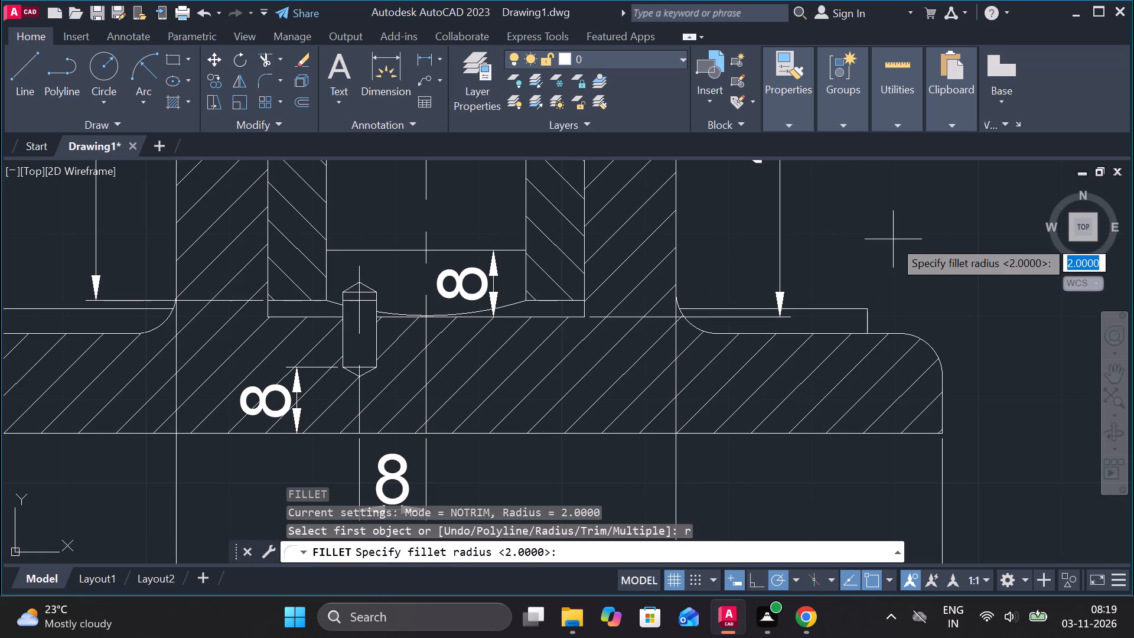
key("space")
scroll(851, 301, "up", 2)
left_click(876, 318)
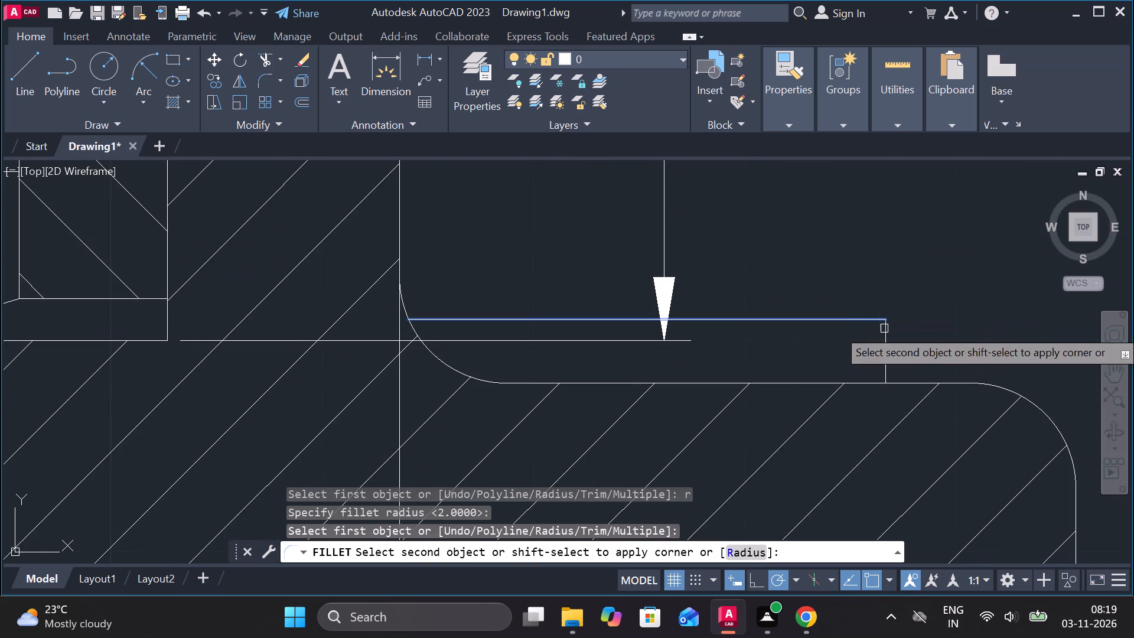
left_click(887, 330)
key("Escape")
Trim the leftover square corner lines outside the right pad's new fillet.
type("tr")
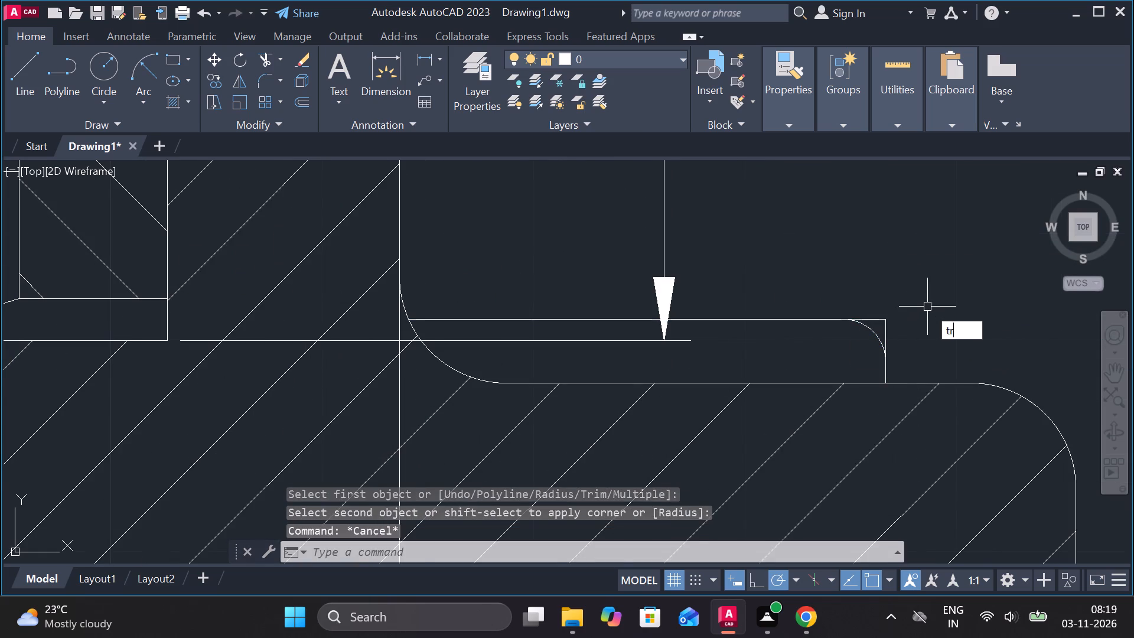
key("space")
left_click(878, 315)
left_click(882, 321)
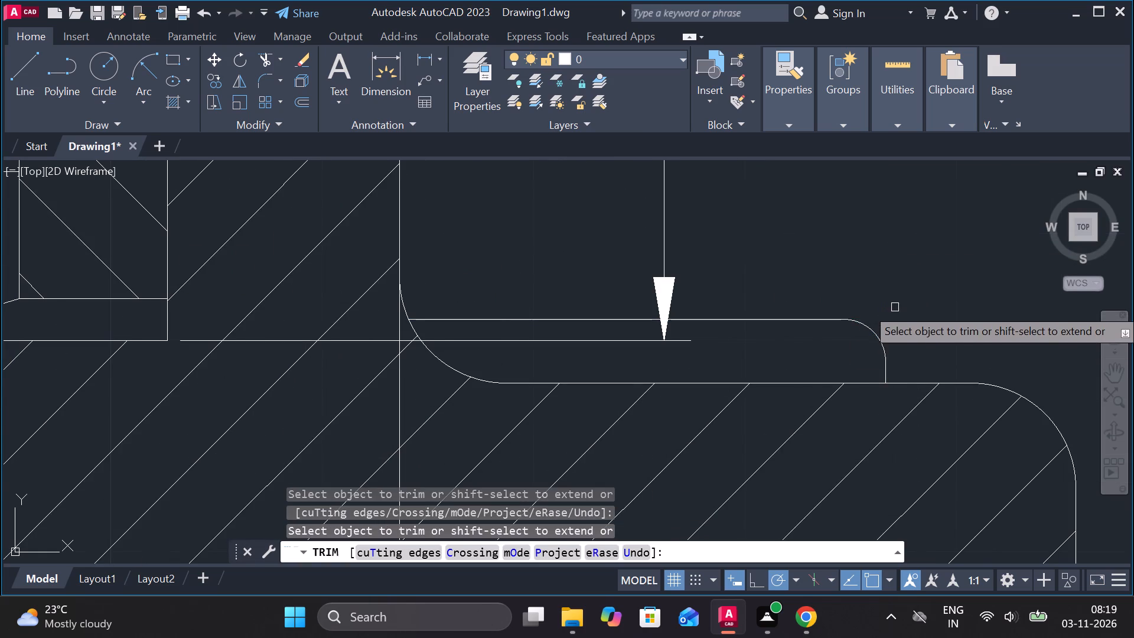
scroll(895, 307, "down", 4)
key("Escape")
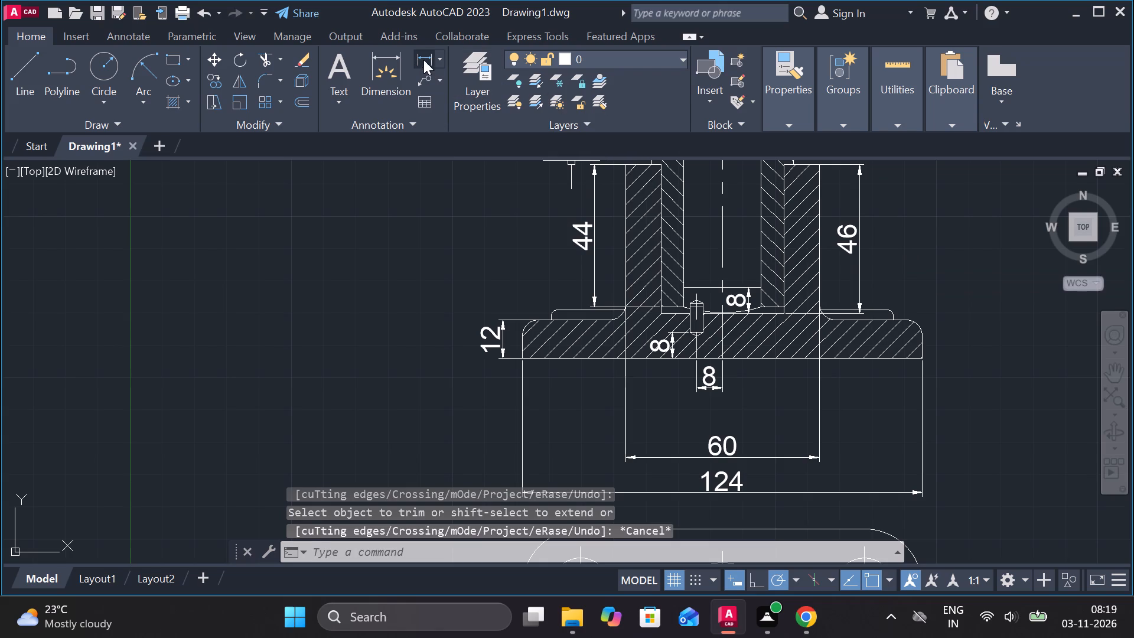
Add a vertical linear dimension from the left pad's top line to the base's bottom edge, left of the base.
left_click(419, 54)
scroll(550, 313, "up", 2)
left_click(586, 303)
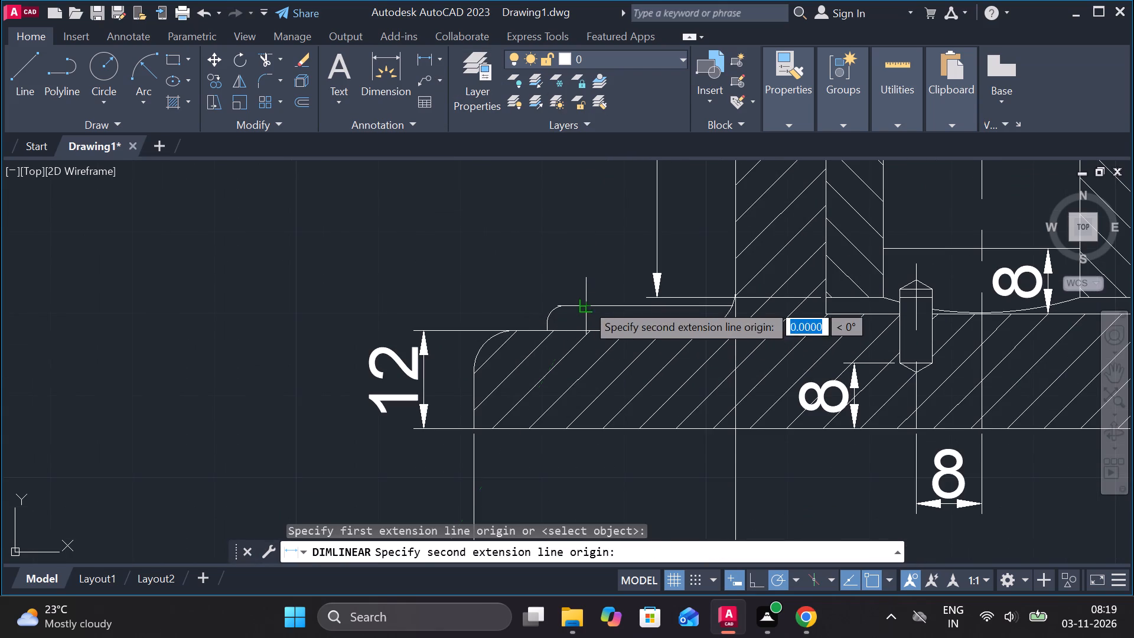
left_click(438, 437)
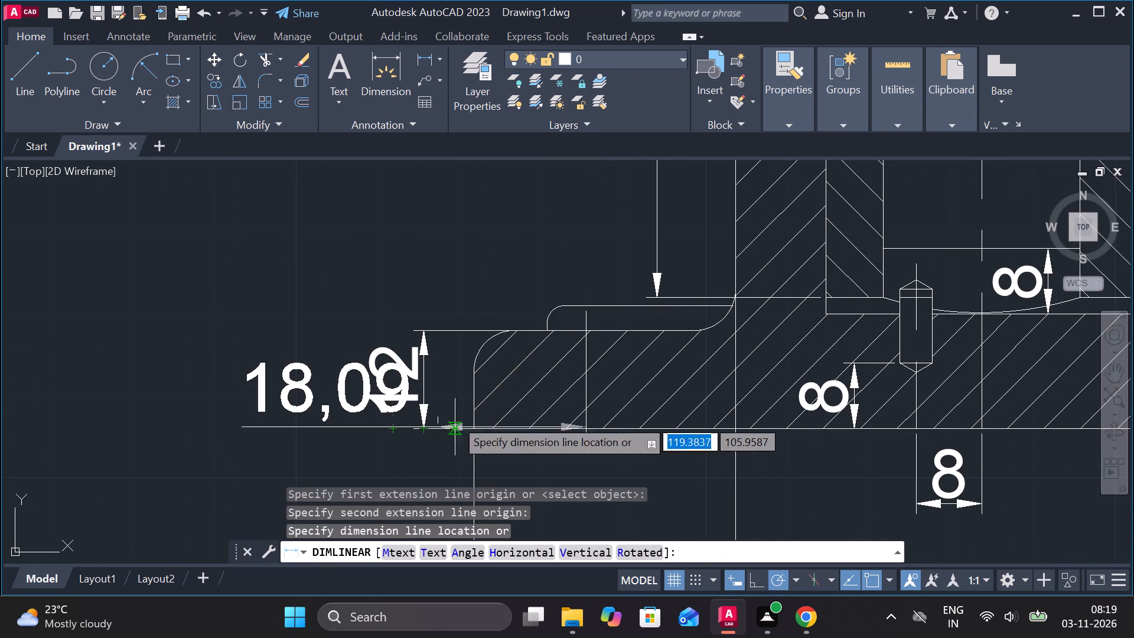
left_click(347, 384)
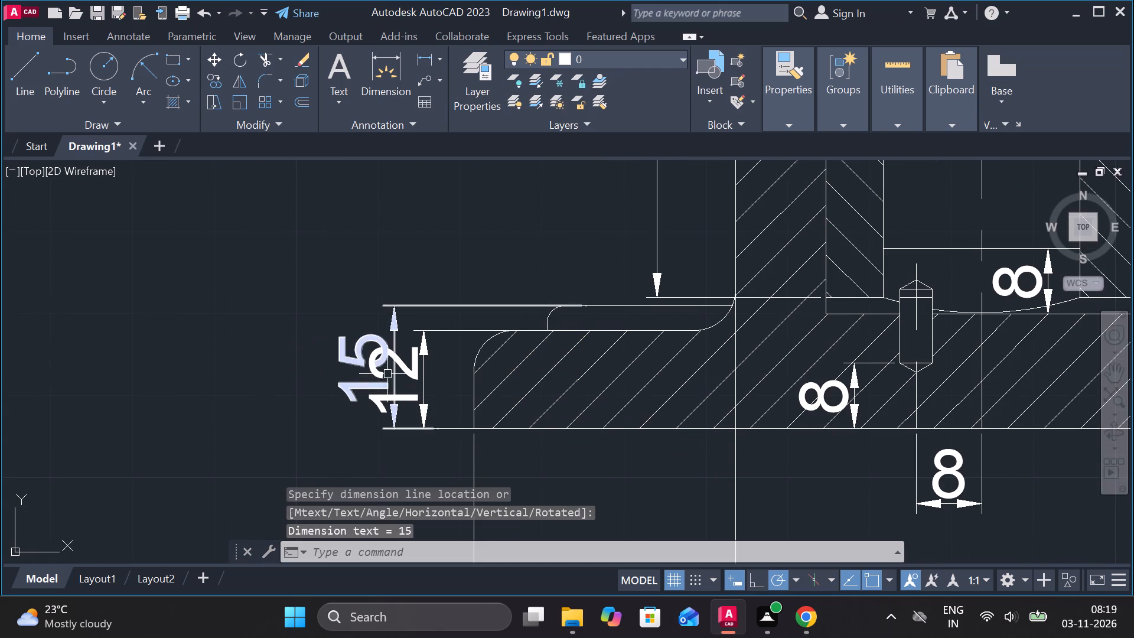
key("Escape")
Move the new pad-height dimension farther left so it clears the base's 12 dimension.
left_click(383, 345)
left_click(363, 367)
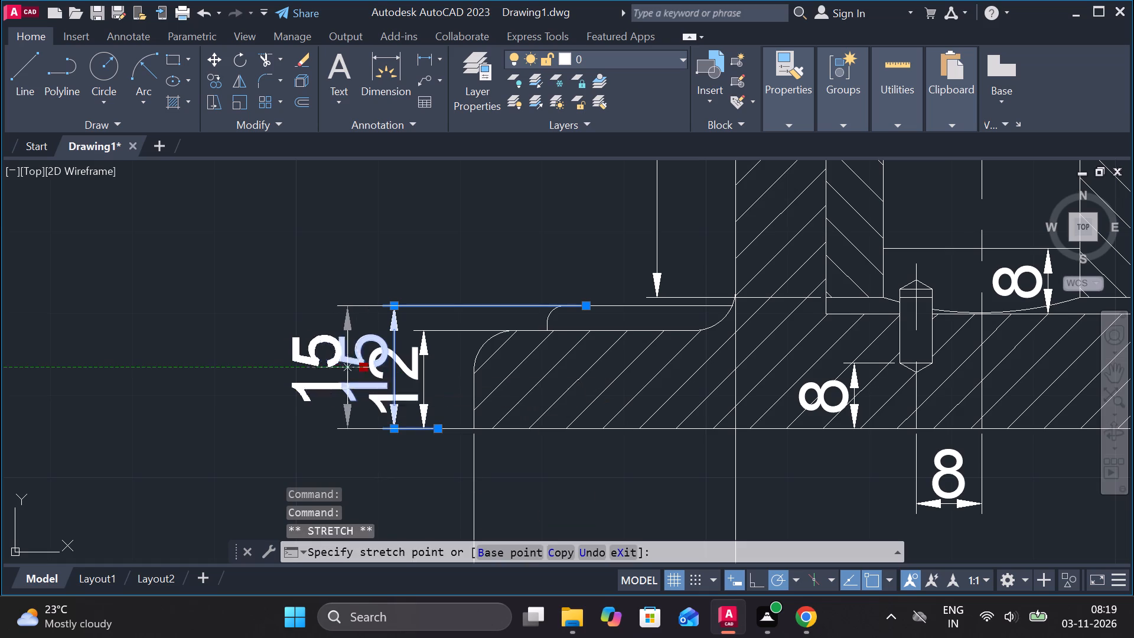
left_click(330, 367)
key("Escape")
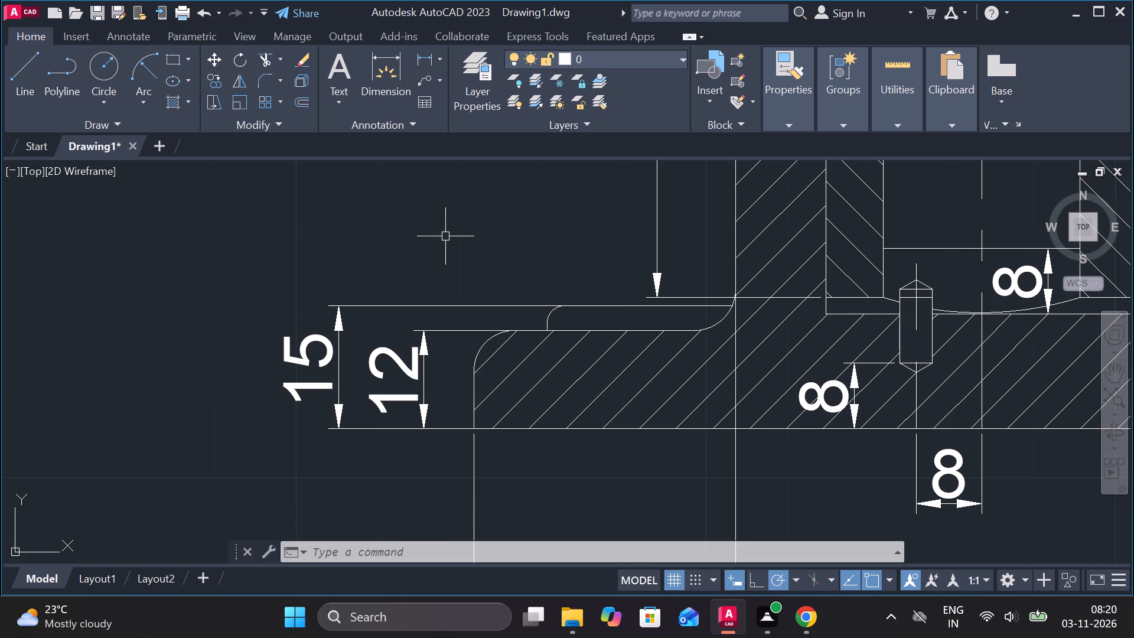
Add a radius dimension to the shaft's curved bottom end, placing its text inside the shaft.
scroll(518, 201, "down", 1)
middle_click_drag(575, 275, 392, 324)
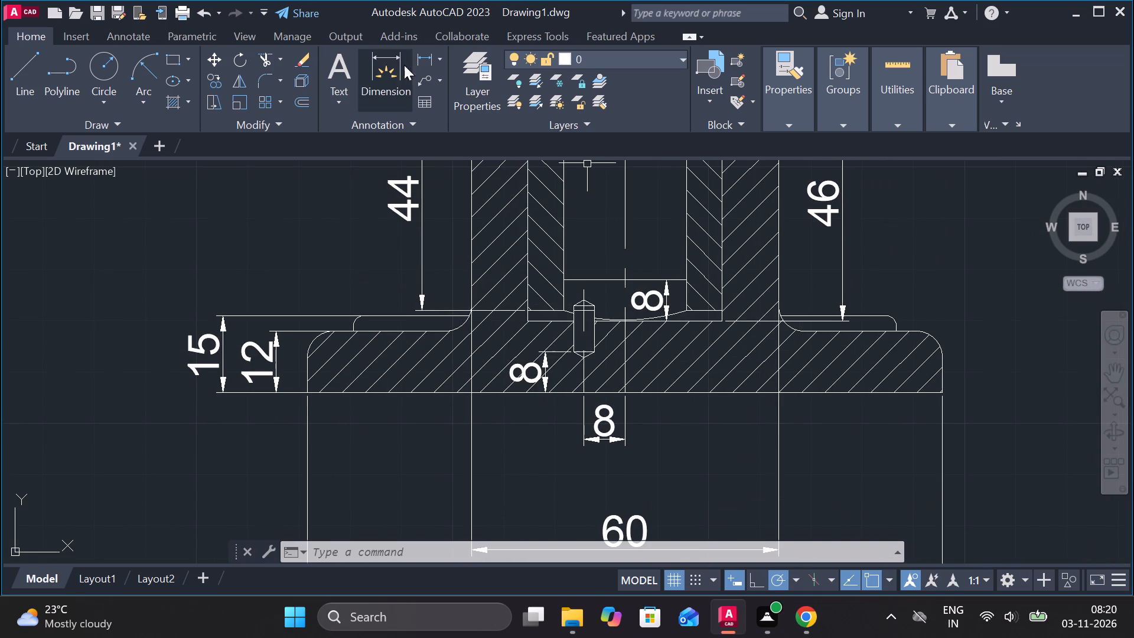
left_click(438, 57)
left_click(447, 230)
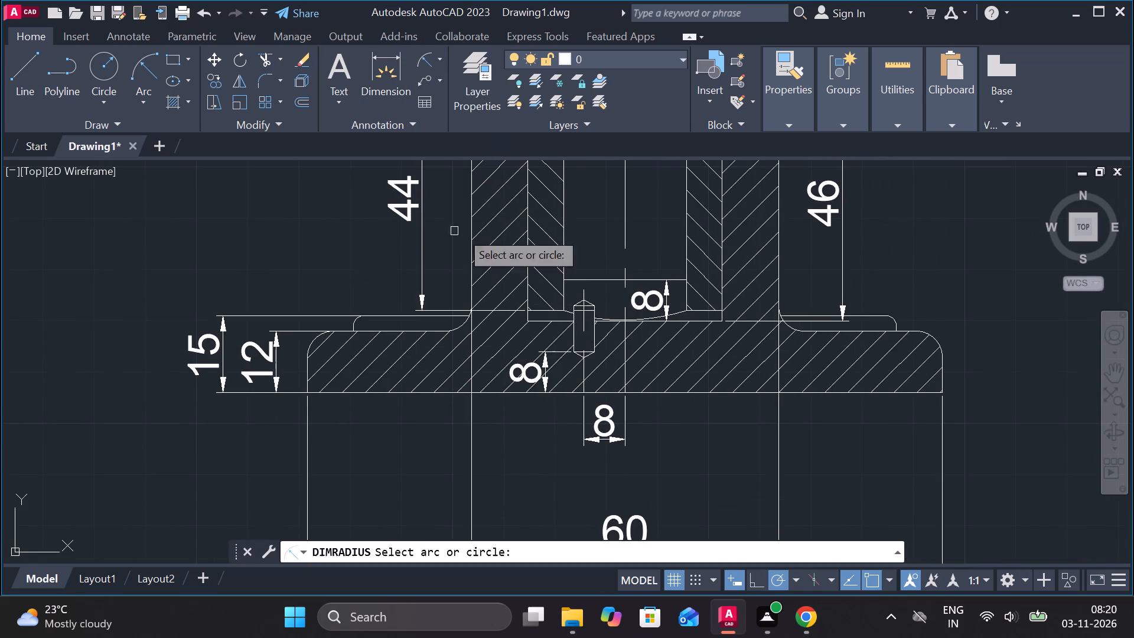
scroll(613, 271, "up", 2)
left_click(580, 389)
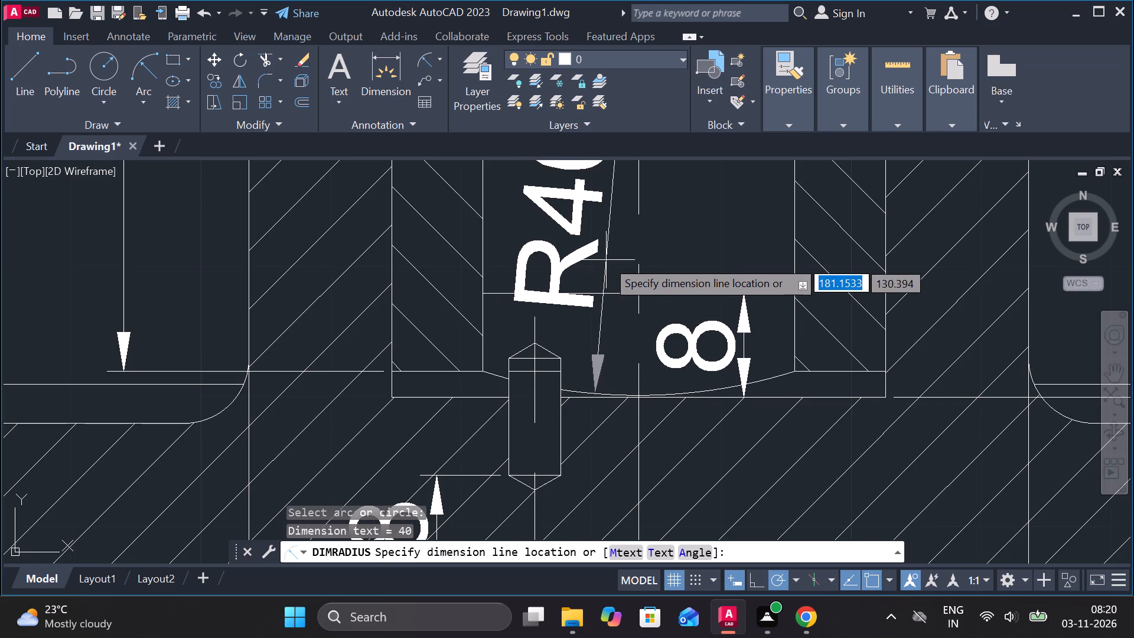
scroll(606, 259, "down", 1)
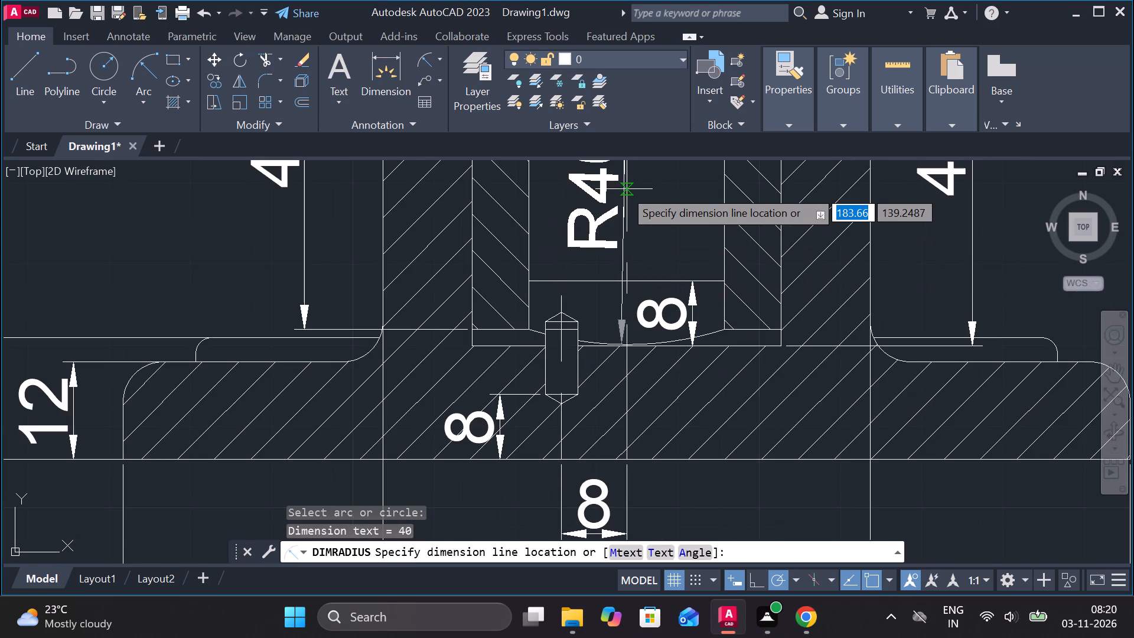
left_click(614, 184)
scroll(631, 228, "down", 2)
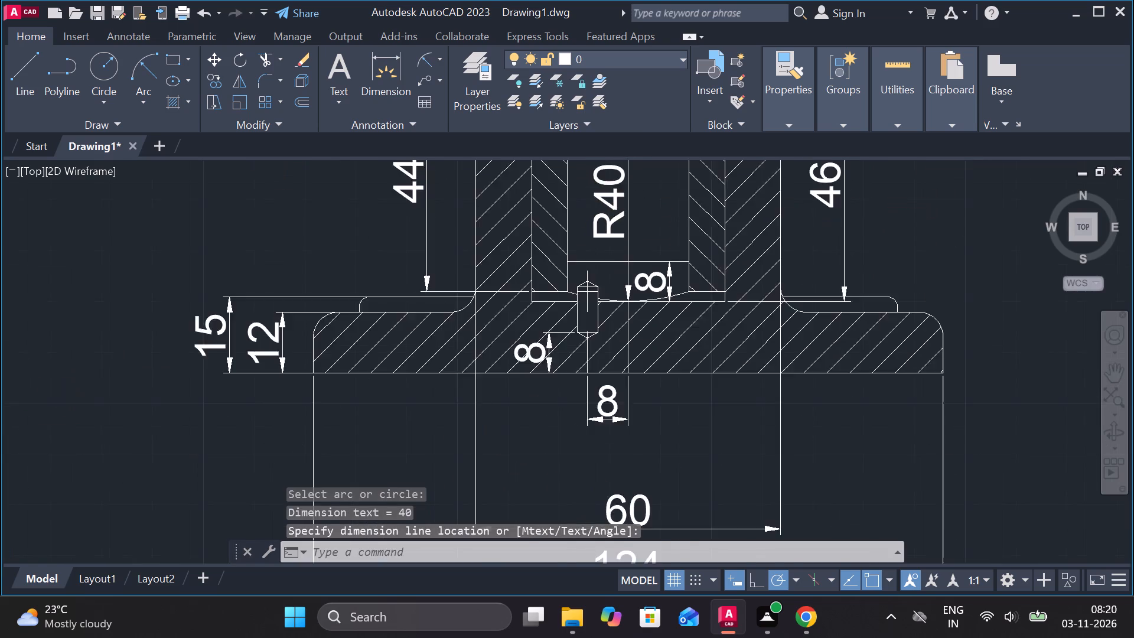
middle_click_drag(823, 245, 787, 245)
middle_click_drag(771, 246, 706, 437)
middle_click_drag(710, 389, 715, 390)
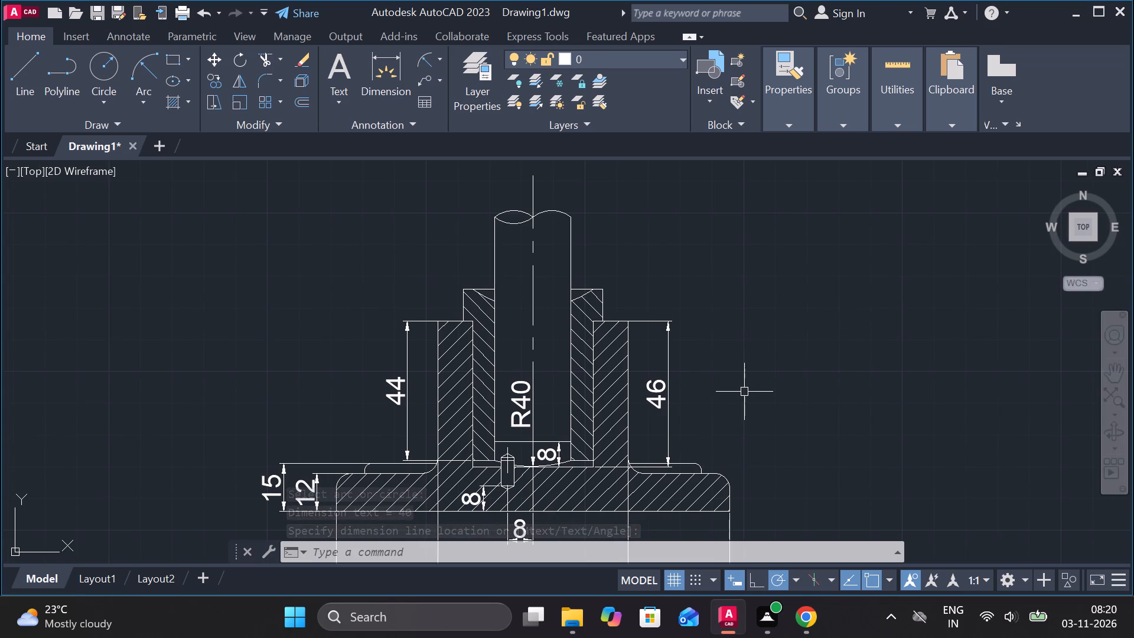
key("Escape")
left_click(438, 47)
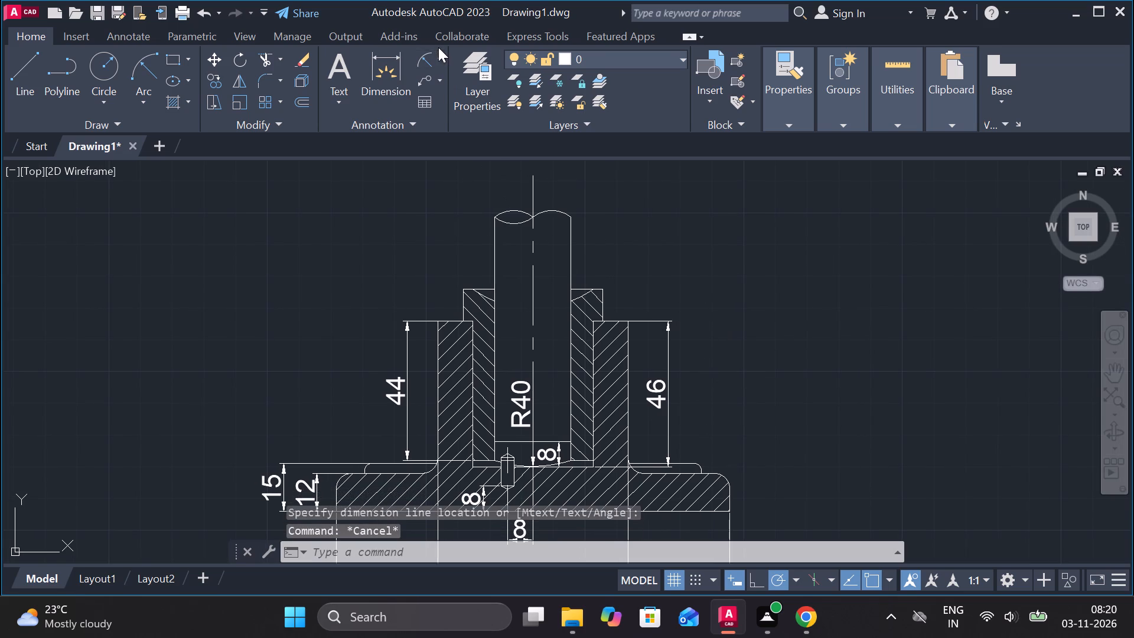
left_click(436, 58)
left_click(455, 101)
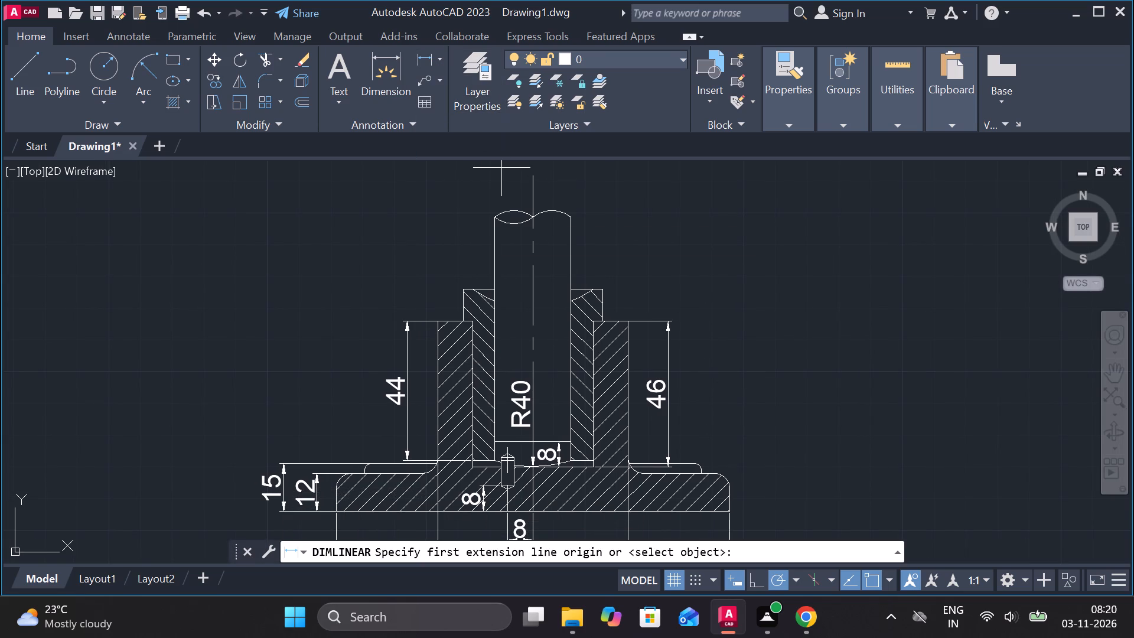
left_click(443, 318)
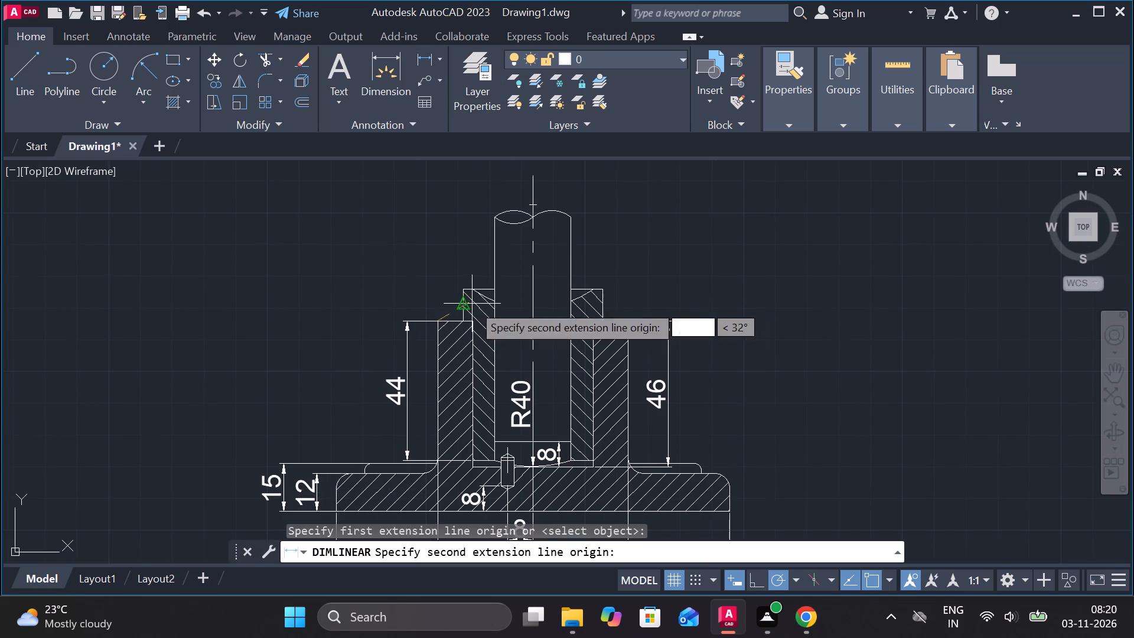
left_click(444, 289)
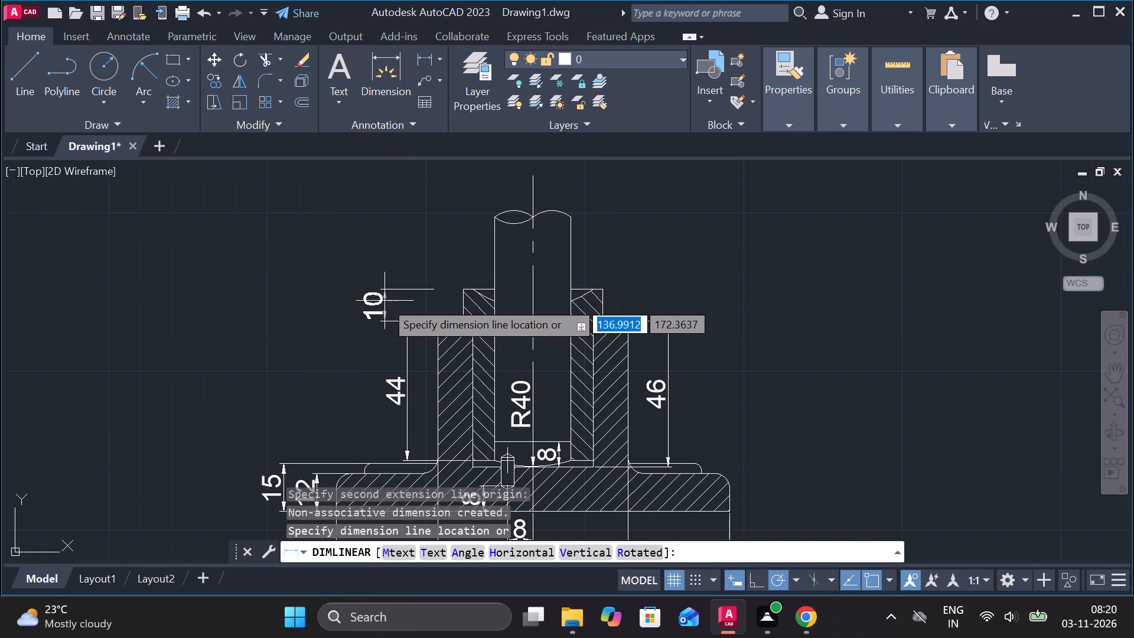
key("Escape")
Add a vertical linear dimension for the bush collar's height at its left side, in line with the 44 dimension.
key("space")
scroll(461, 292, "up", 3)
left_click(461, 276)
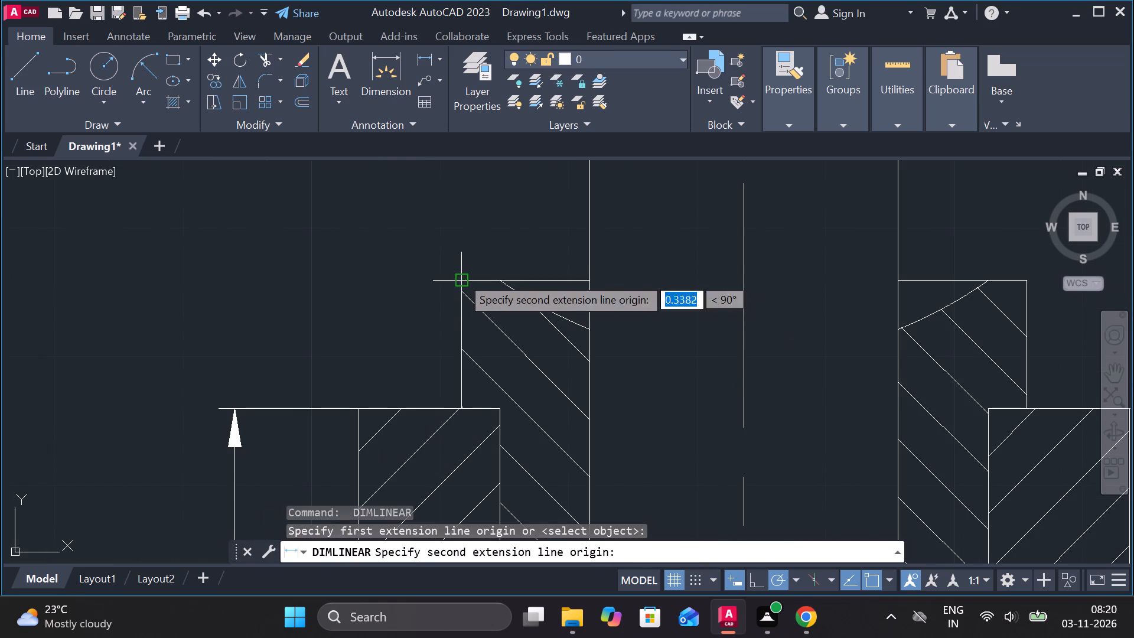
left_click(359, 409)
scroll(374, 338, "down", 2)
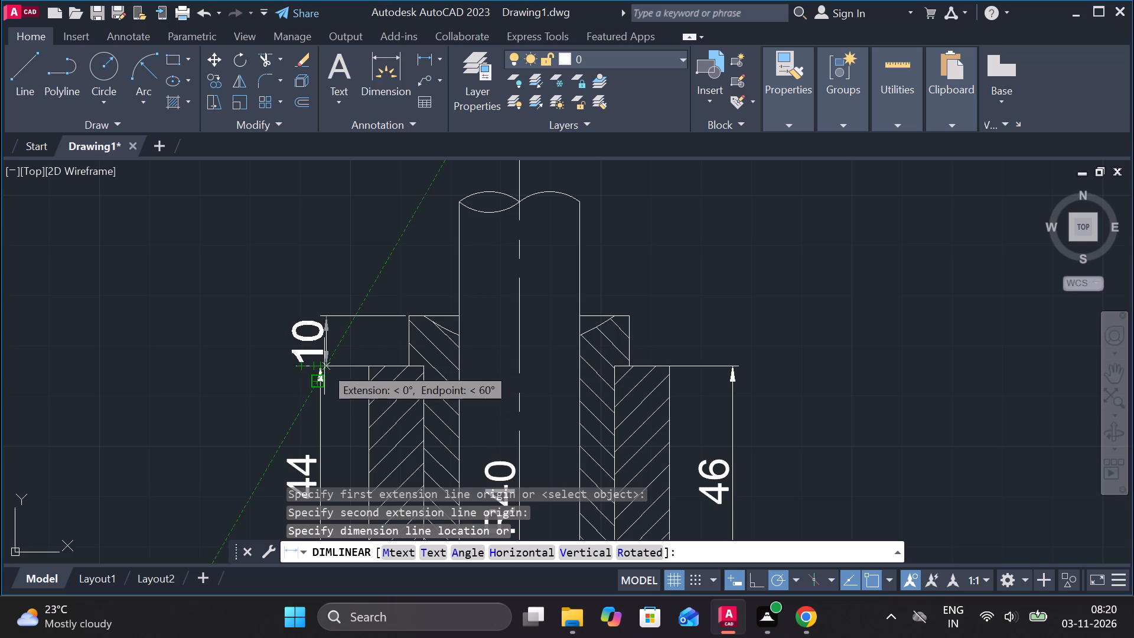
scroll(322, 366, "up", 1)
left_click(322, 366)
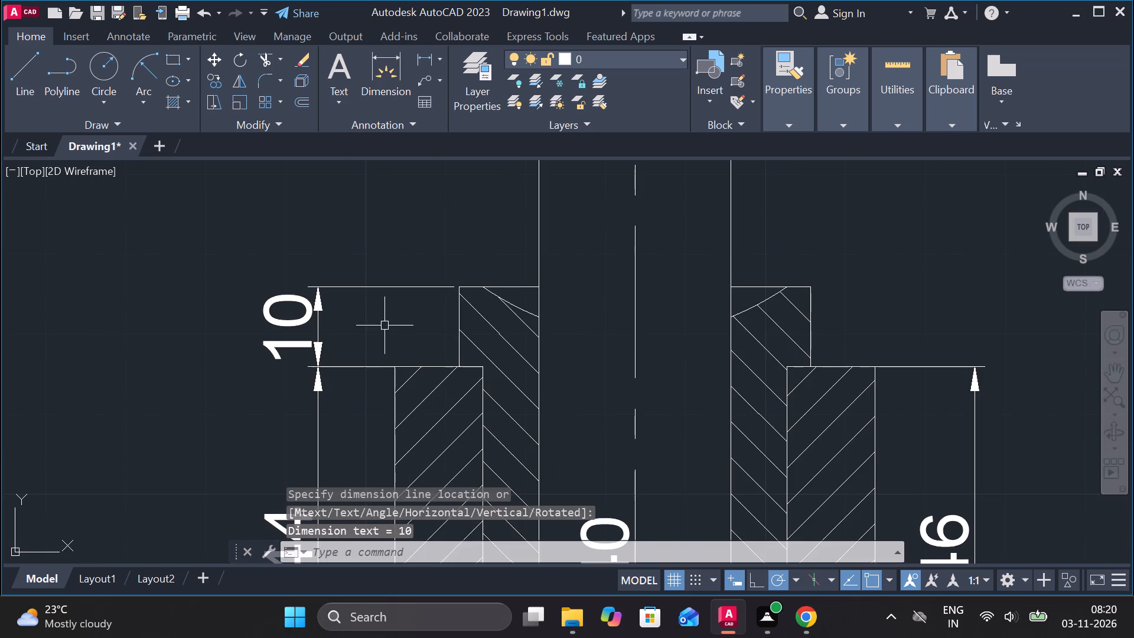
Add a horizontal linear dimension between the outer ends of the two curved edges on the bush's top face, just above the bush.
scroll(390, 324, "down", 2)
scroll(561, 274, "up", 1)
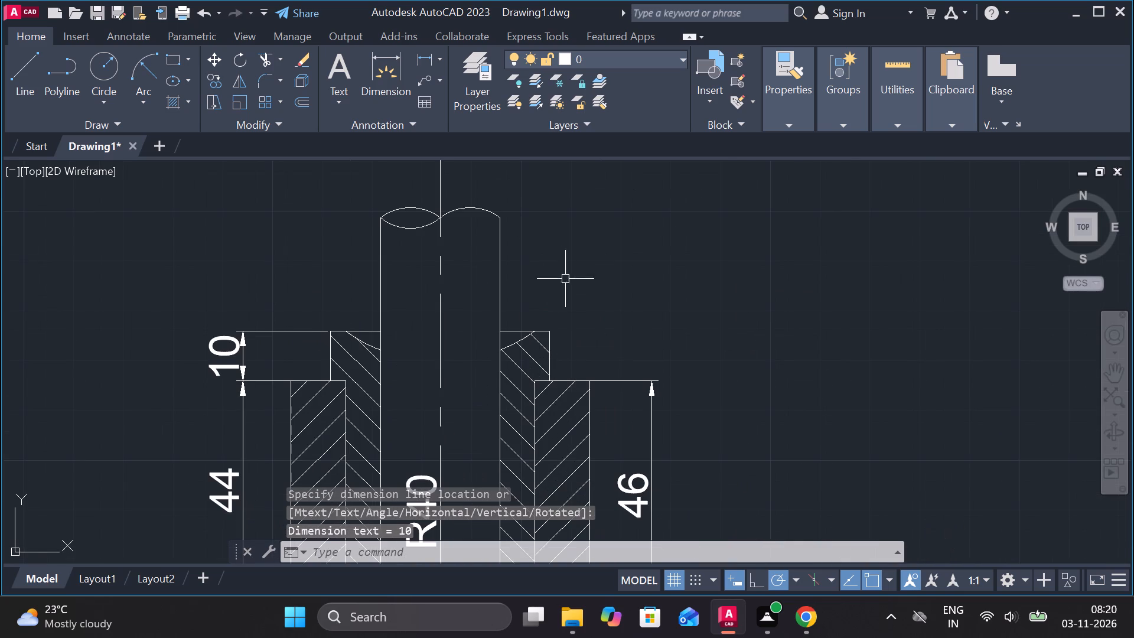
middle_click(614, 292)
key("space")
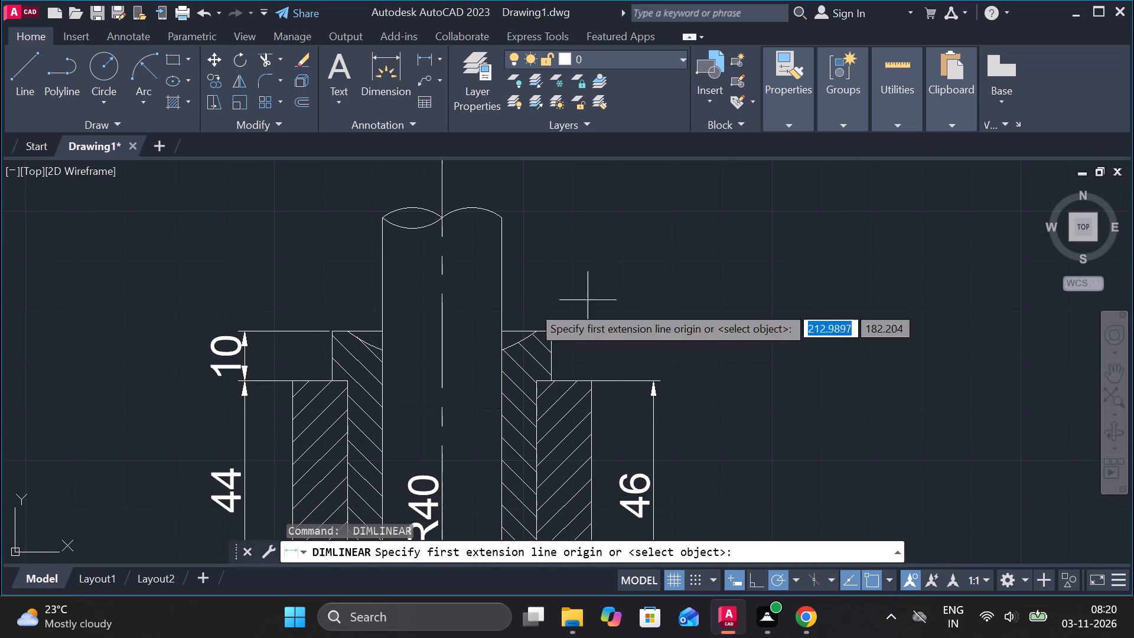
left_click(343, 332)
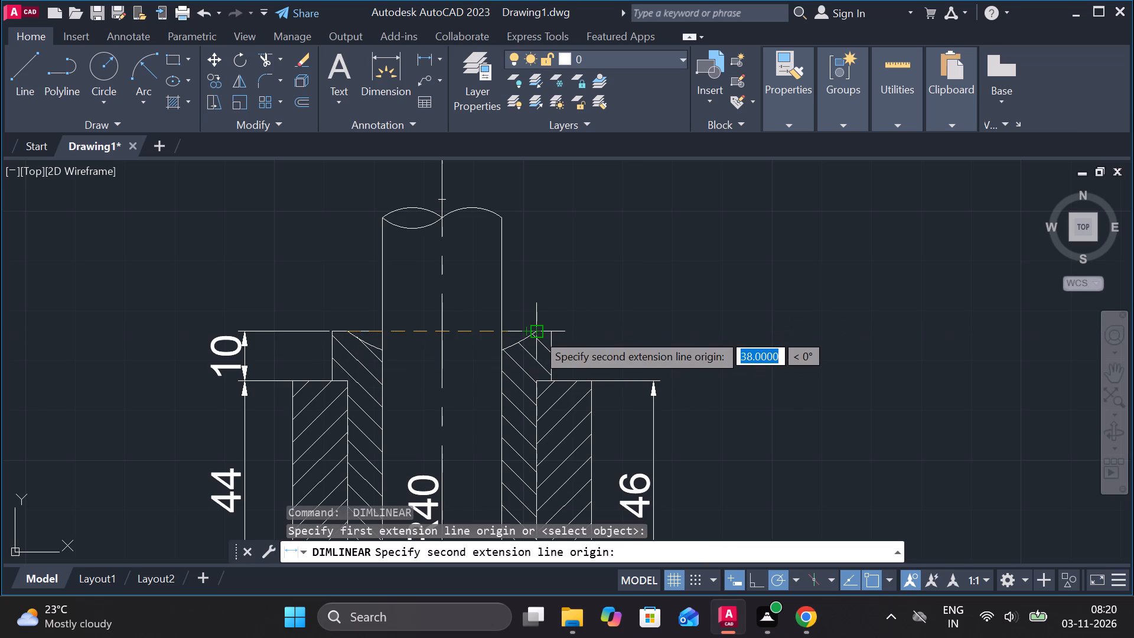
left_click(536, 333)
left_click(540, 297)
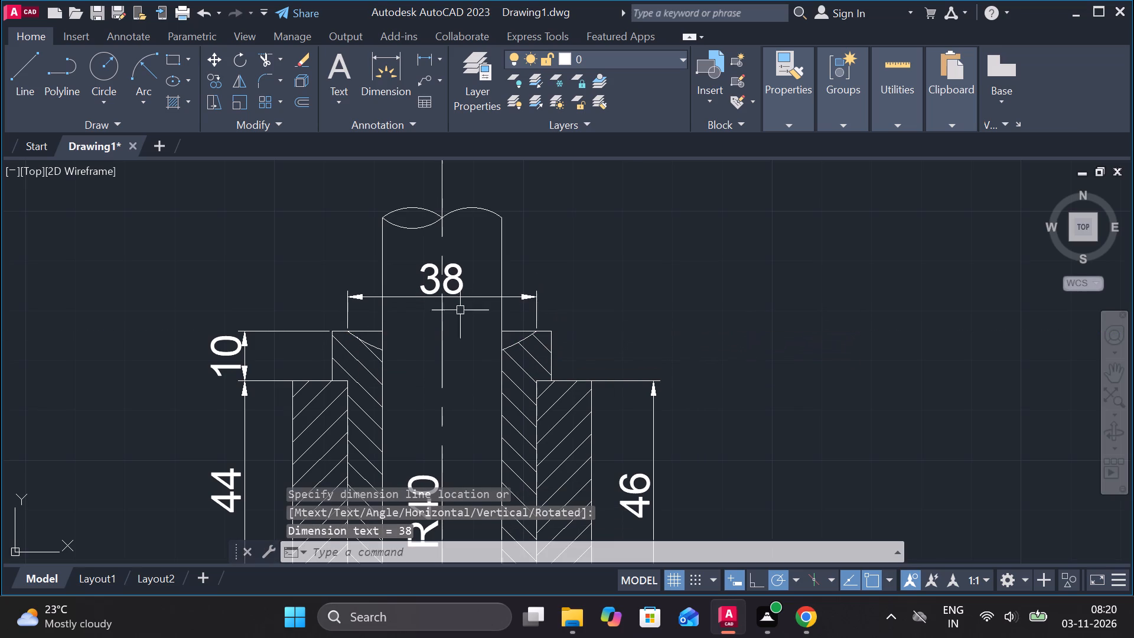
Add a horizontal linear dimension across the bush collar's outer width, placed above the shaft's broken end.
key("space")
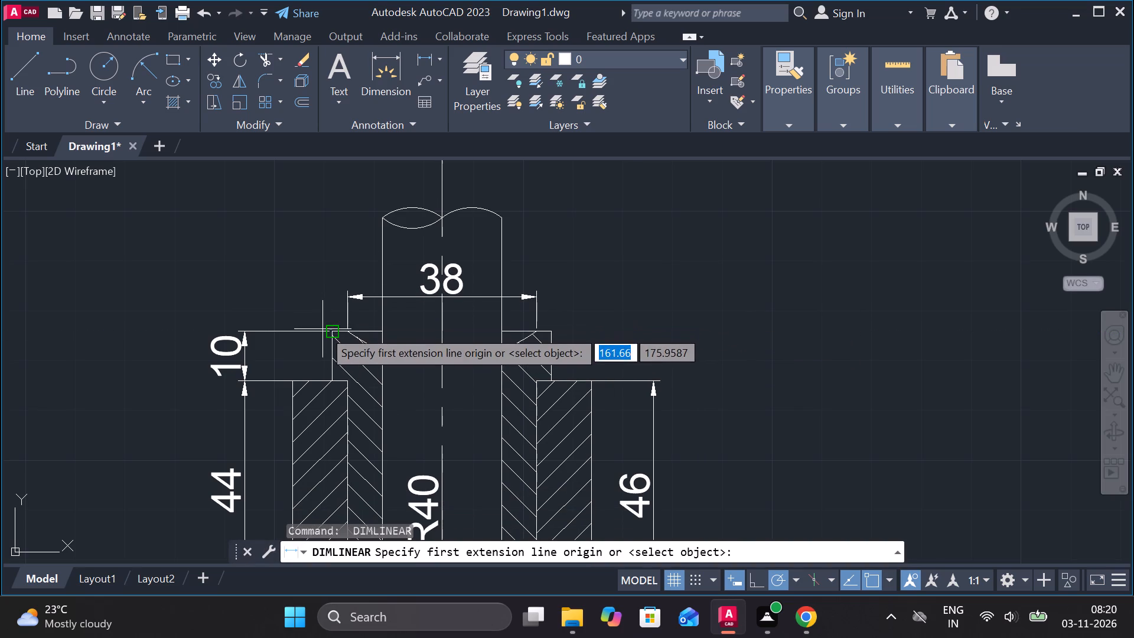
left_click(333, 329)
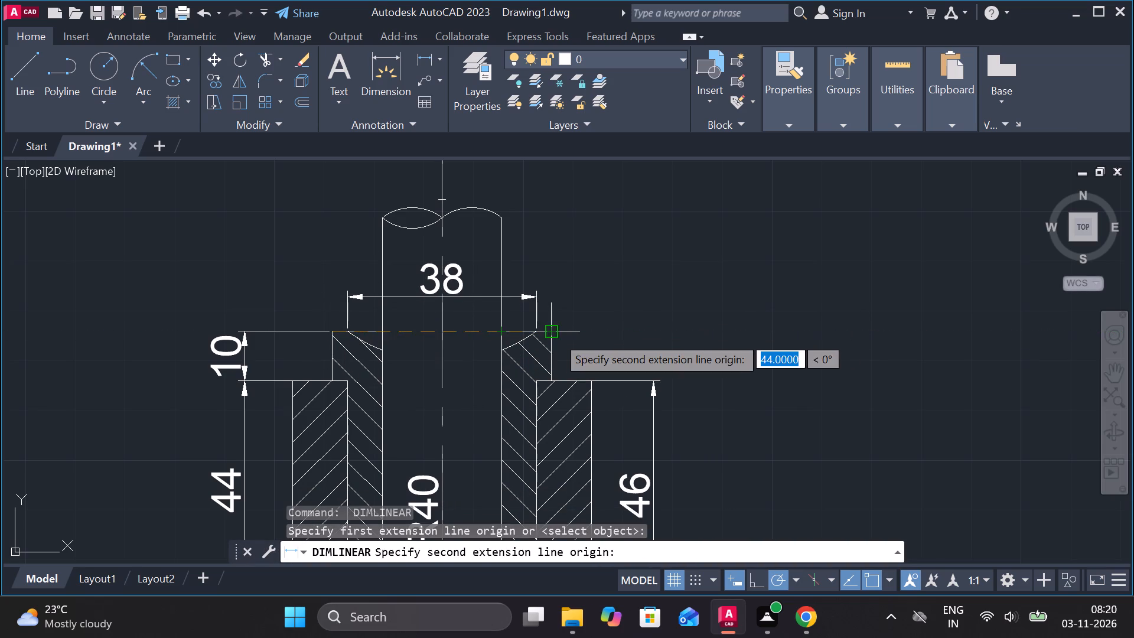
left_click(556, 336)
scroll(559, 249, "up", 1)
middle_click_drag(568, 250, 575, 251)
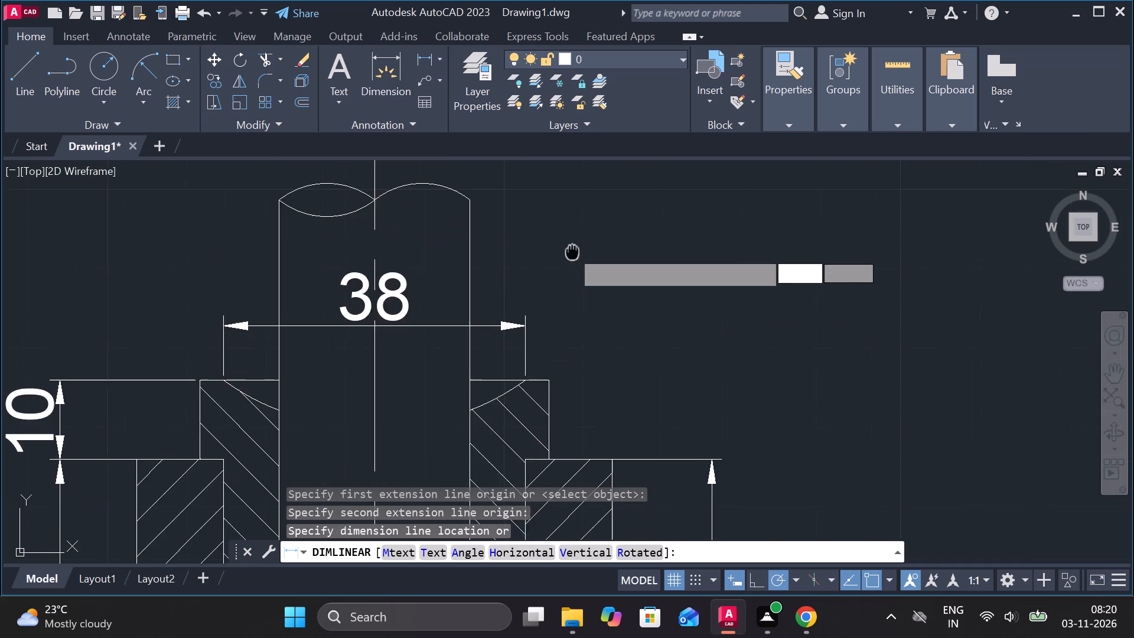
middle_click_drag(575, 251, 582, 366)
left_click(592, 270)
scroll(614, 290, "down", 1)
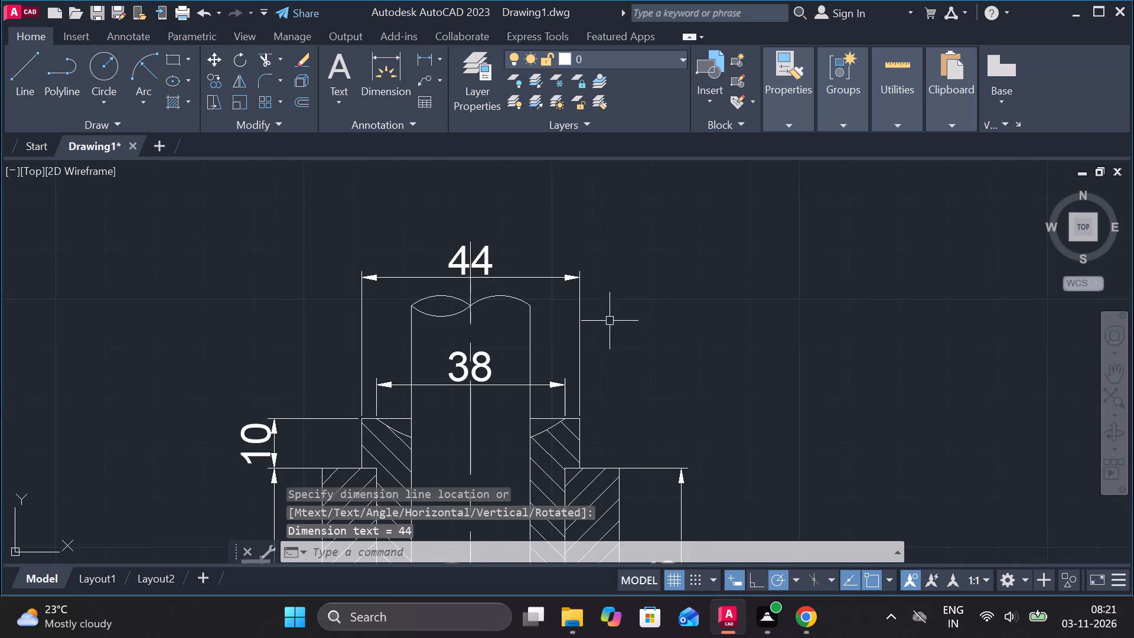
Hatch the closed left loop of the break curve at the shaft's top end.
middle_click_drag(589, 328, 649, 334)
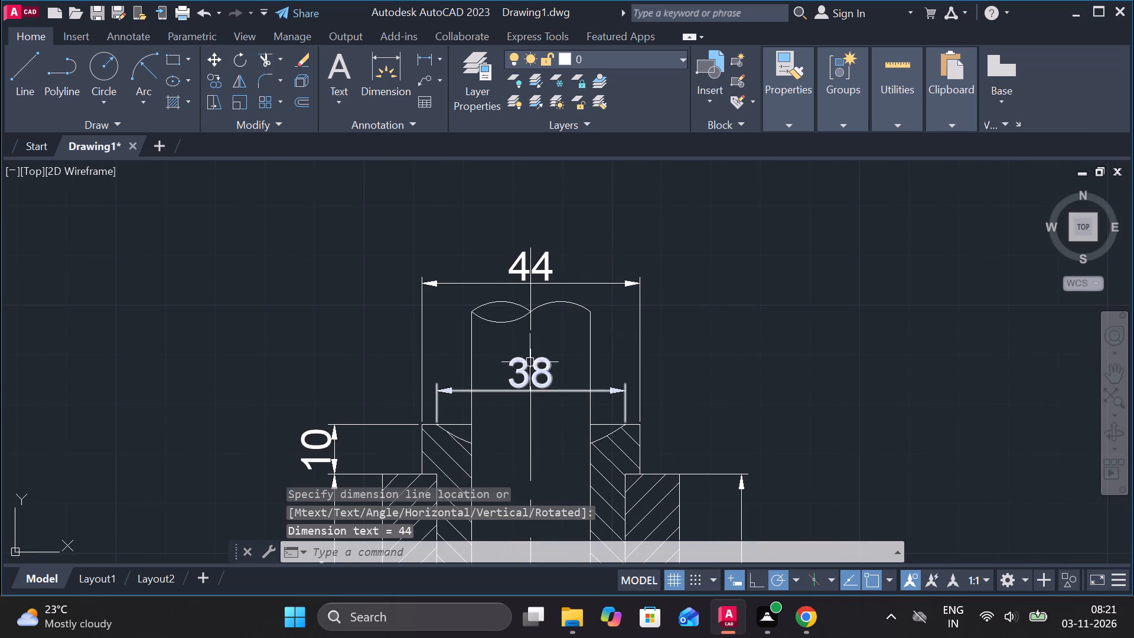
left_click(159, 95)
left_click(168, 103)
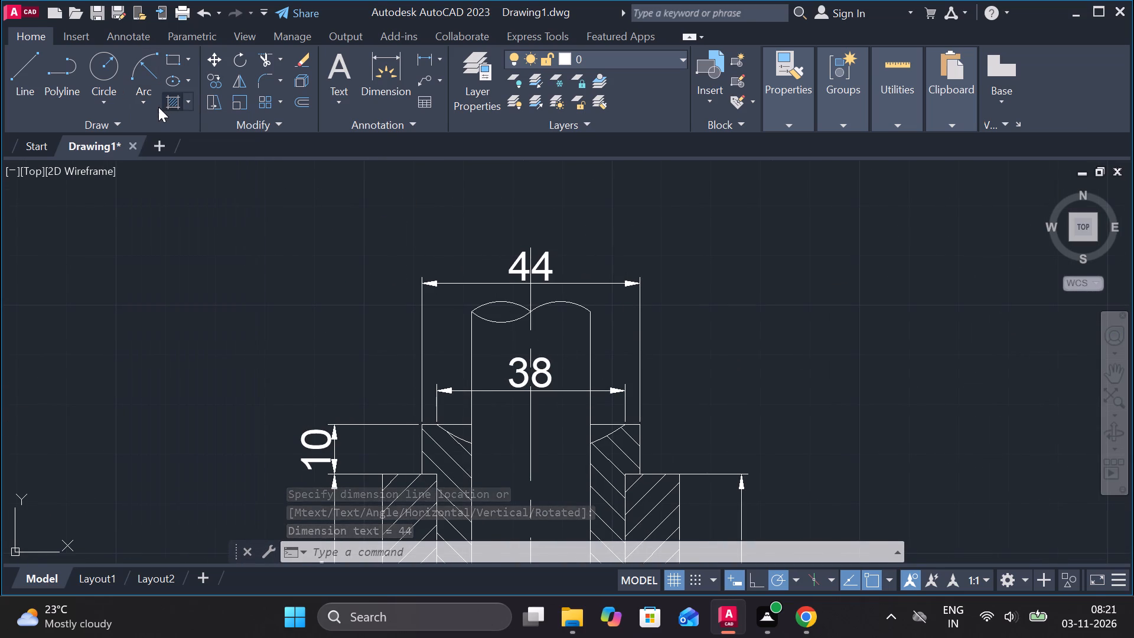
left_click(492, 317)
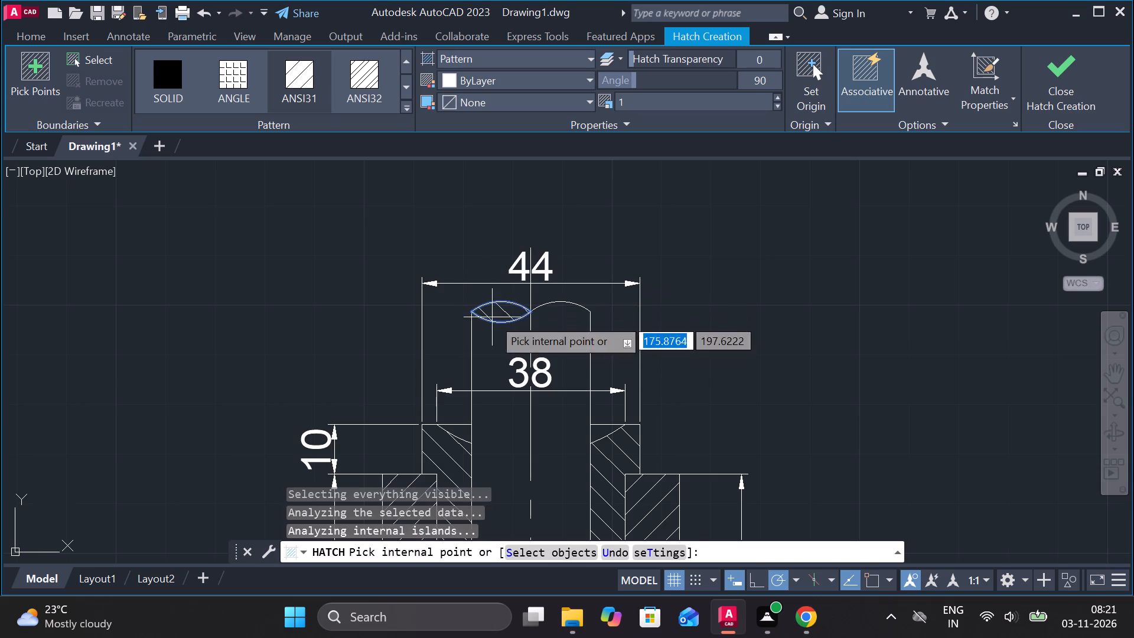
left_click(1057, 73)
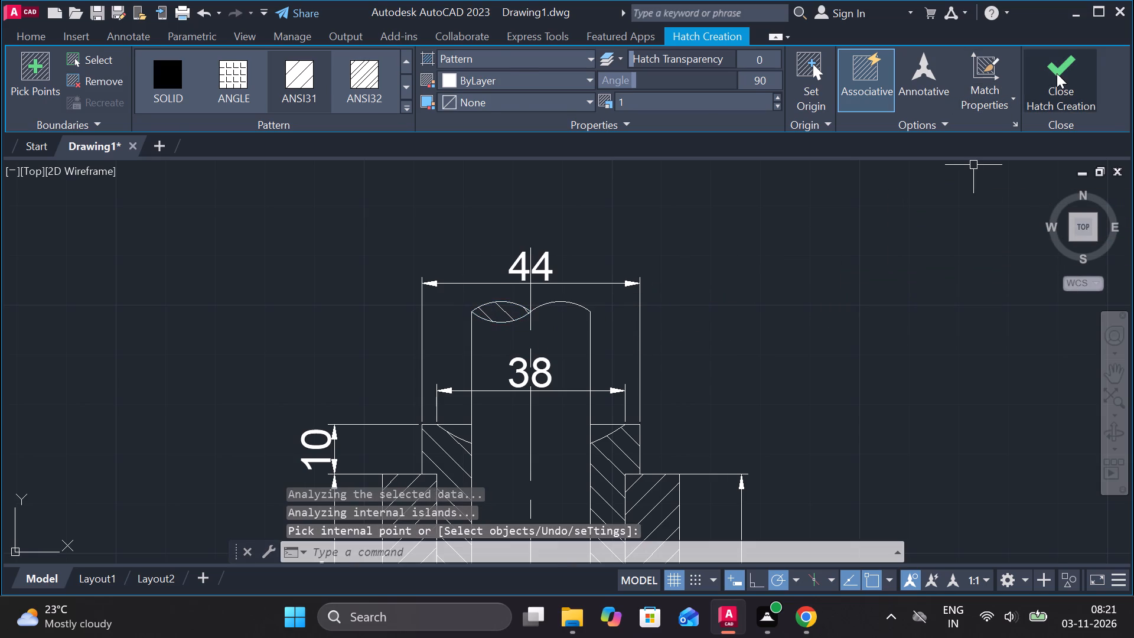
key("Escape")
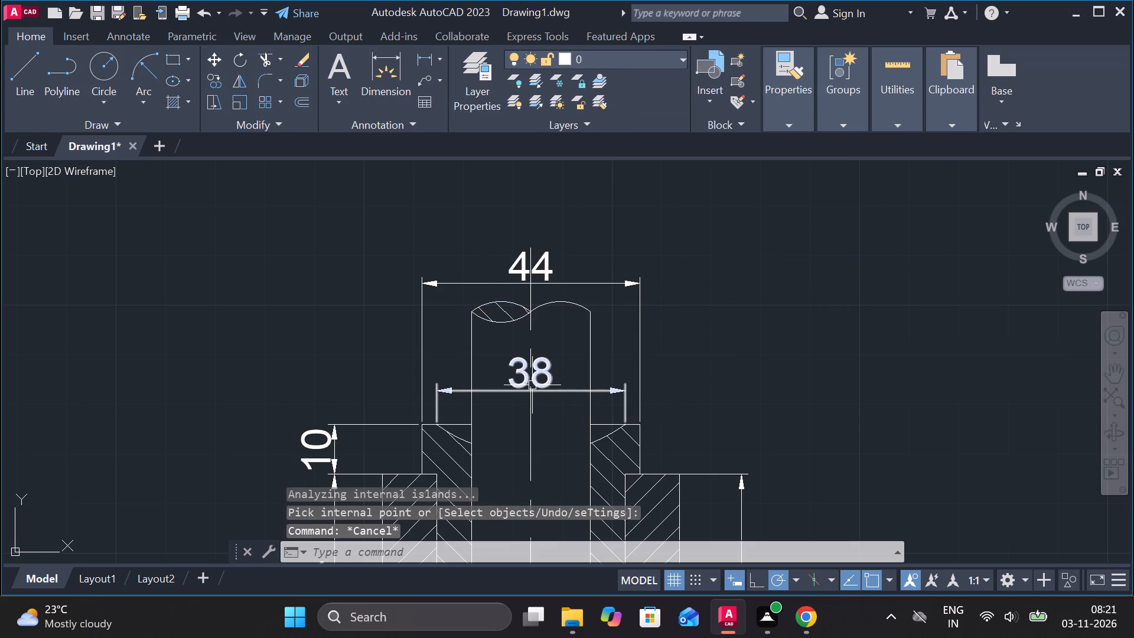
Add a diameter symbol before the 38 and 44 dimension texts above the bush, making them Ø38 and Ø44.
double_click(527, 383)
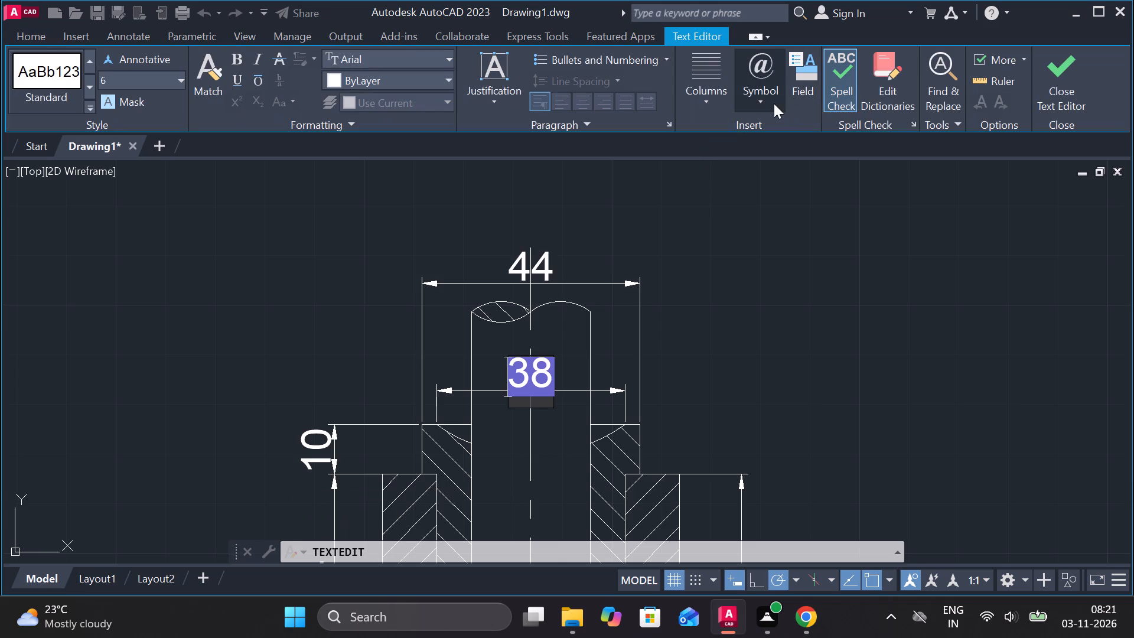
left_click(771, 103)
left_click(810, 165)
left_click(1083, 79)
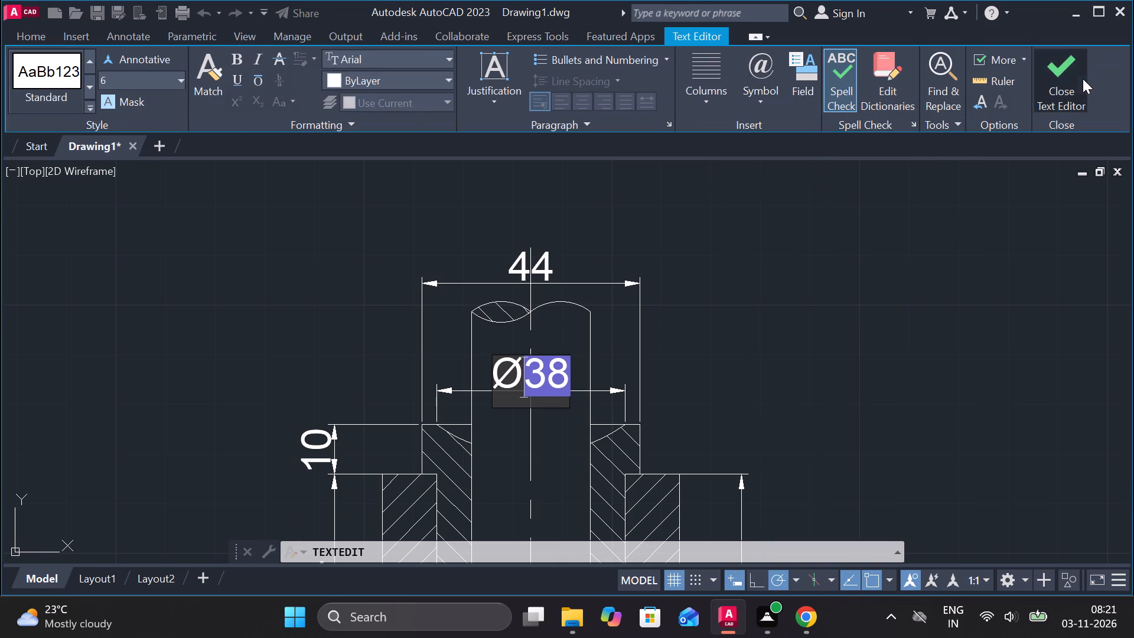
double_click(542, 264)
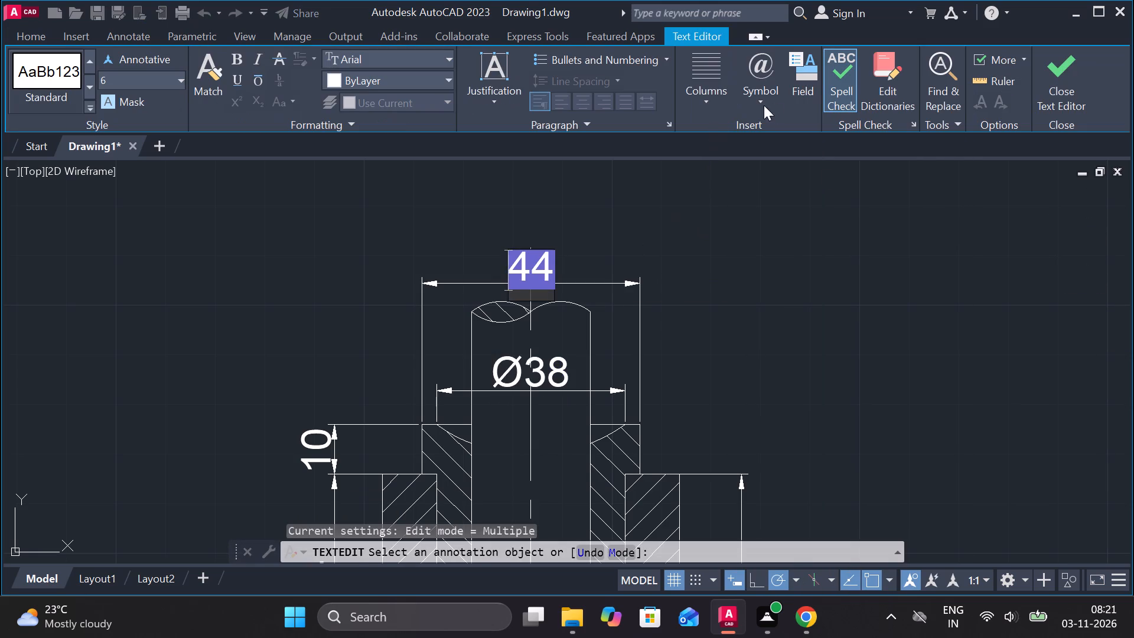
left_click(755, 102)
left_click(804, 167)
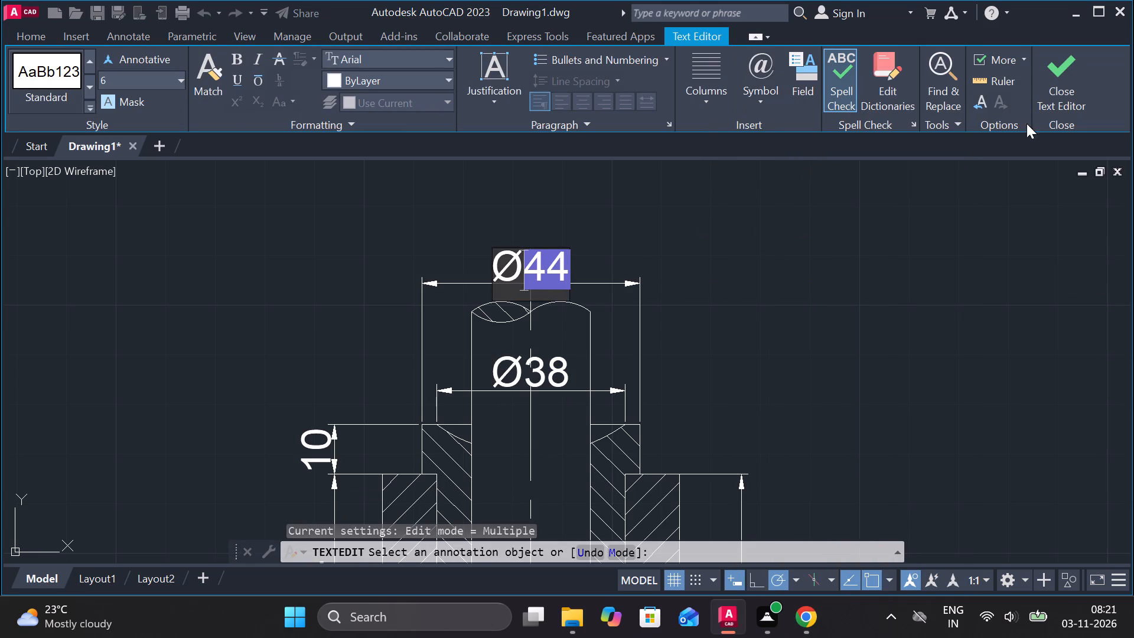
left_click(1035, 90)
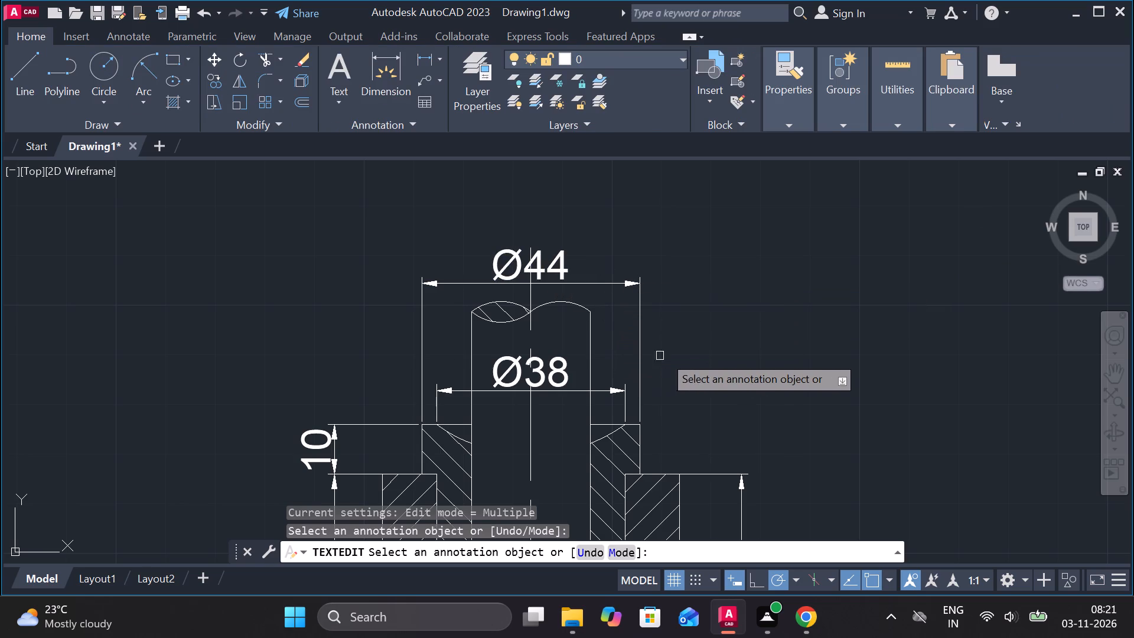
key("Escape")
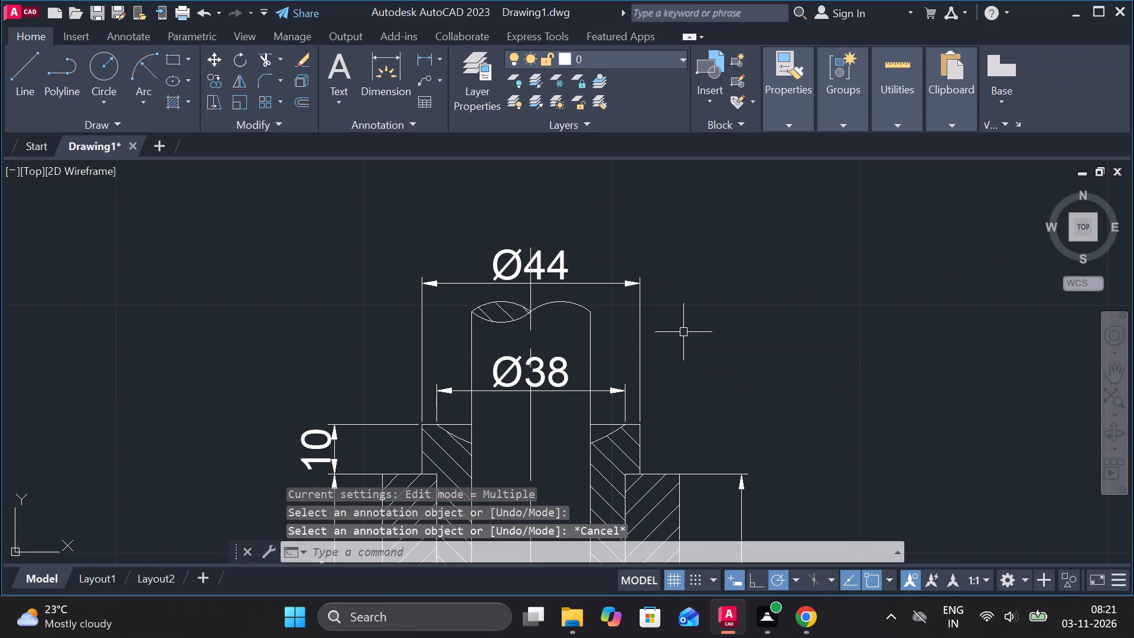
Add a horizontal linear dimension across the width of the small pin beneath the shaft, with its line near the pin's lower end.
scroll(682, 332, "down", 3)
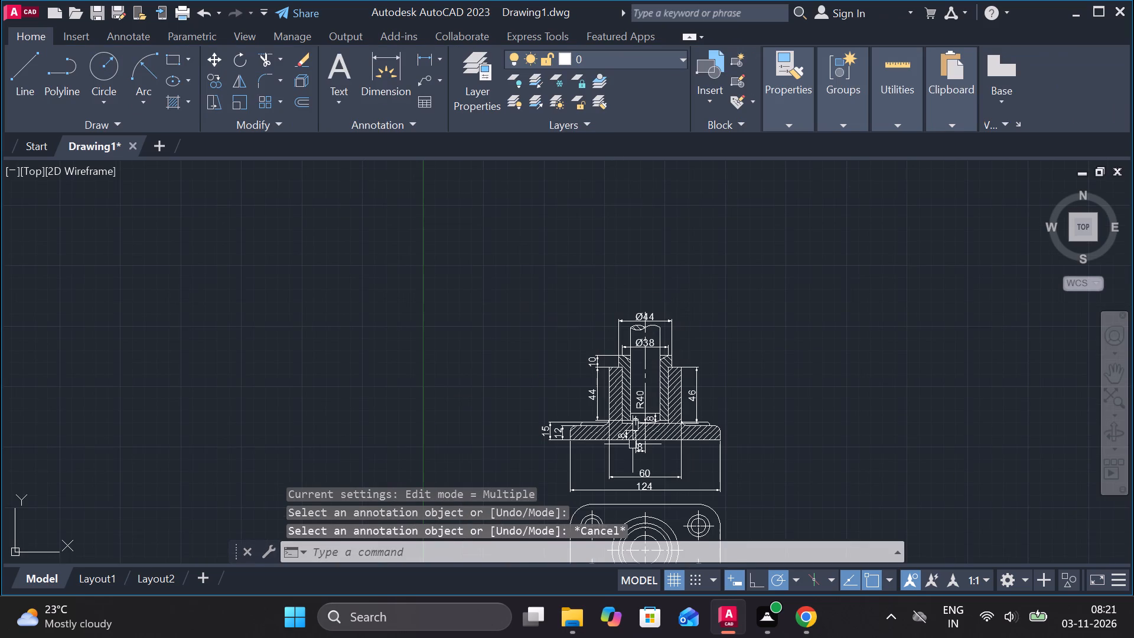
scroll(628, 427, "up", 5)
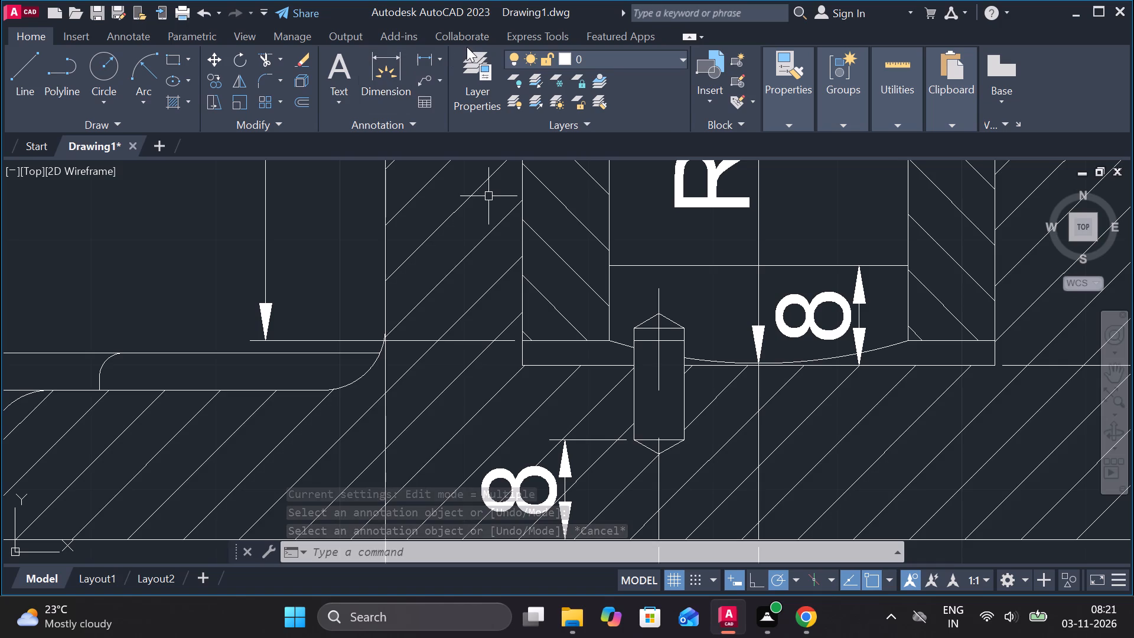
left_click(423, 54)
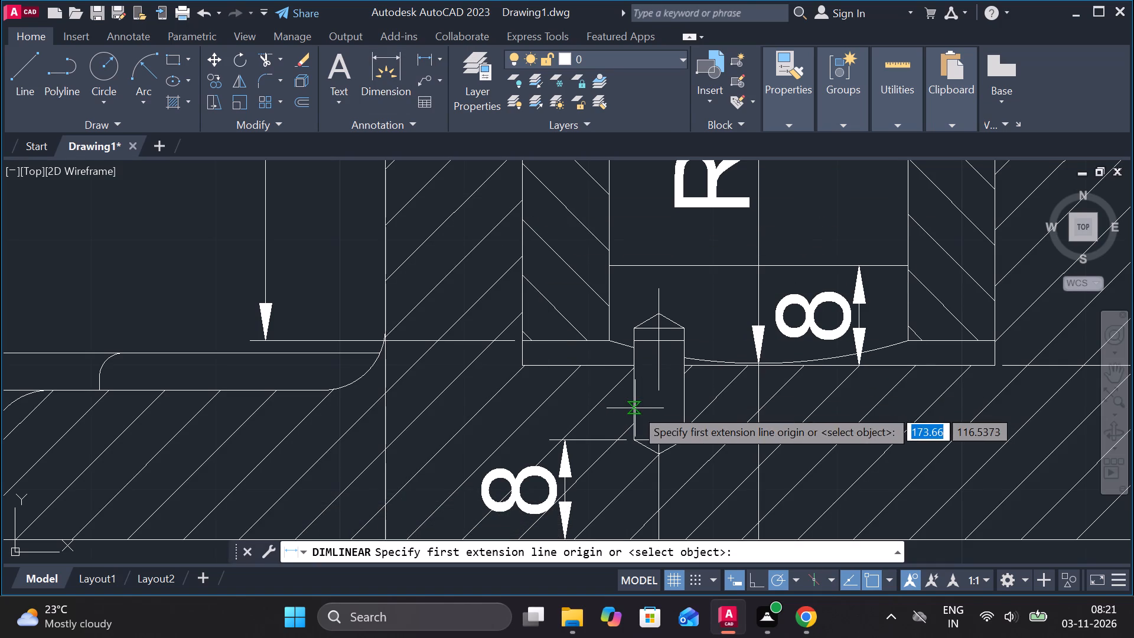
left_click(634, 408)
left_click(690, 408)
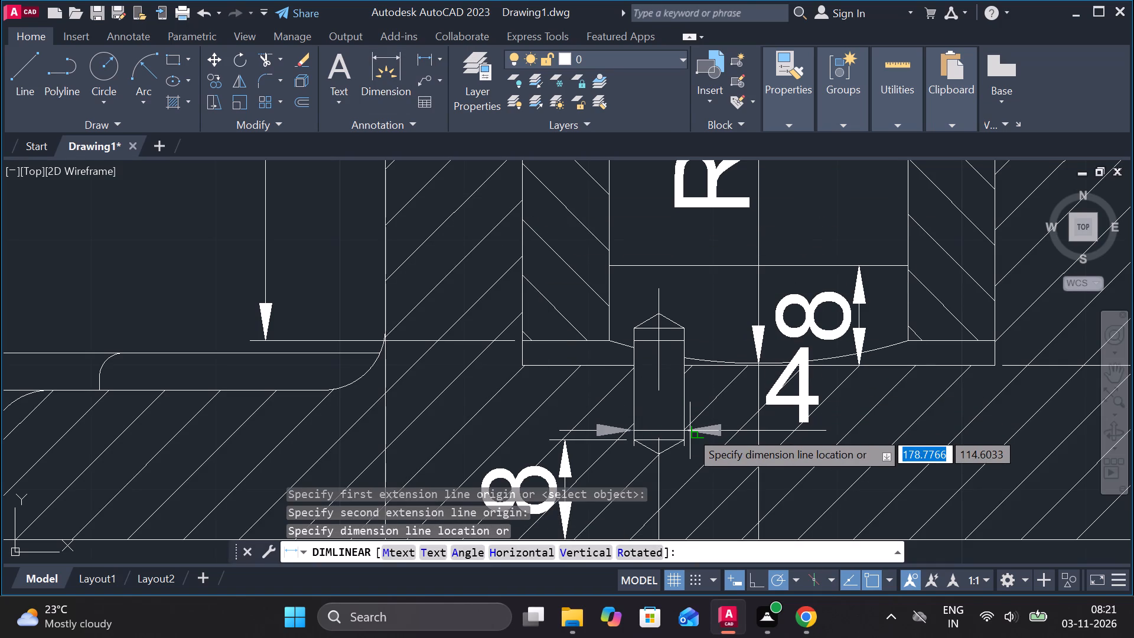
left_click(531, 420)
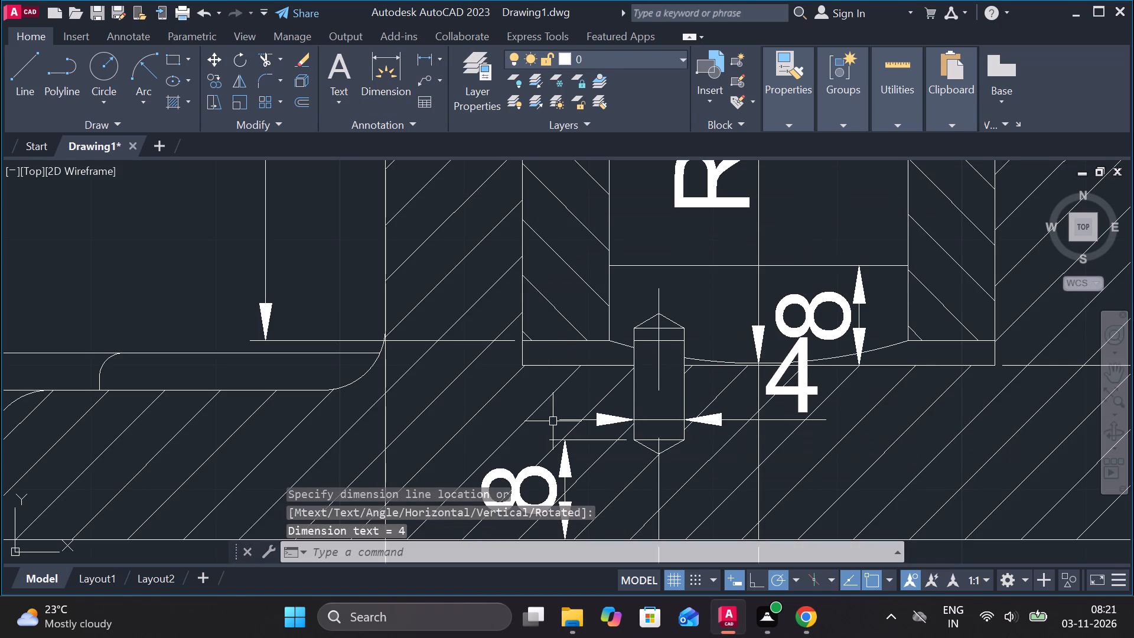
key("Escape")
Move the pin width dimension's text to the left of the pin, clear of the shaft's 8 dimension.
left_click(799, 396)
left_click(793, 376)
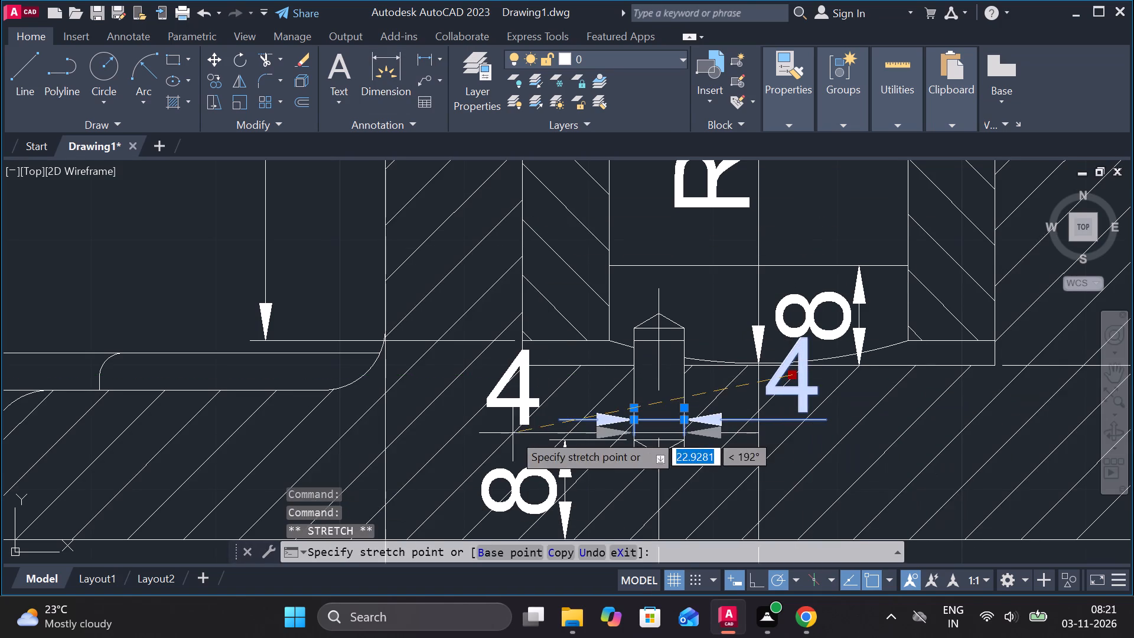
left_click(458, 432)
key("Escape")
key("Escape")
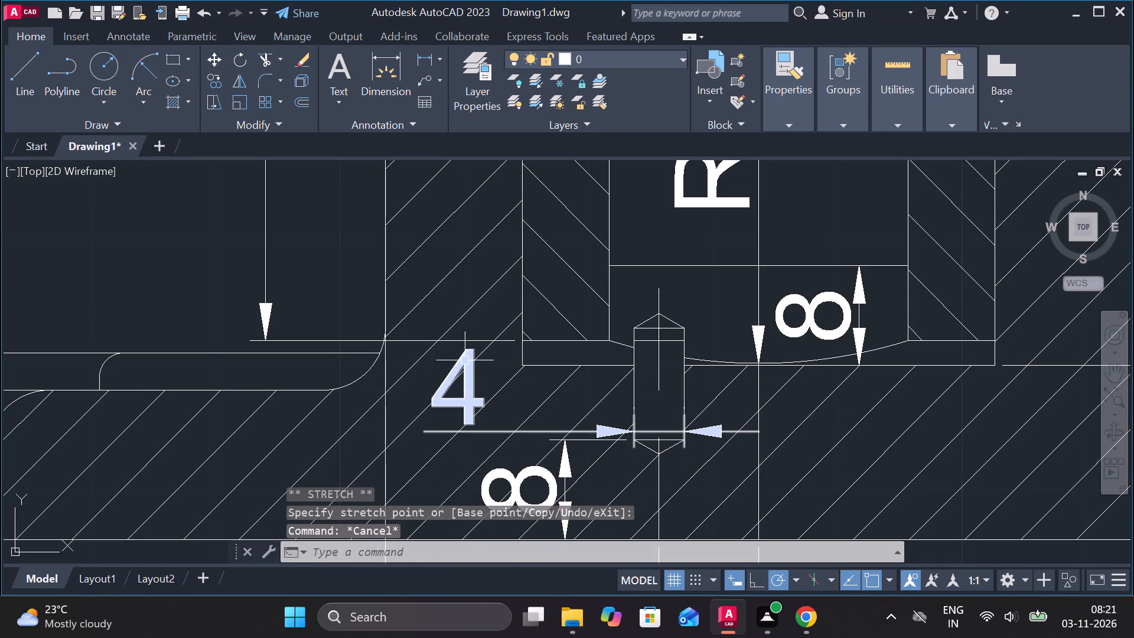
Add a diameter symbol before the pin's width dimension text, making it Ø4.
double_click(469, 395)
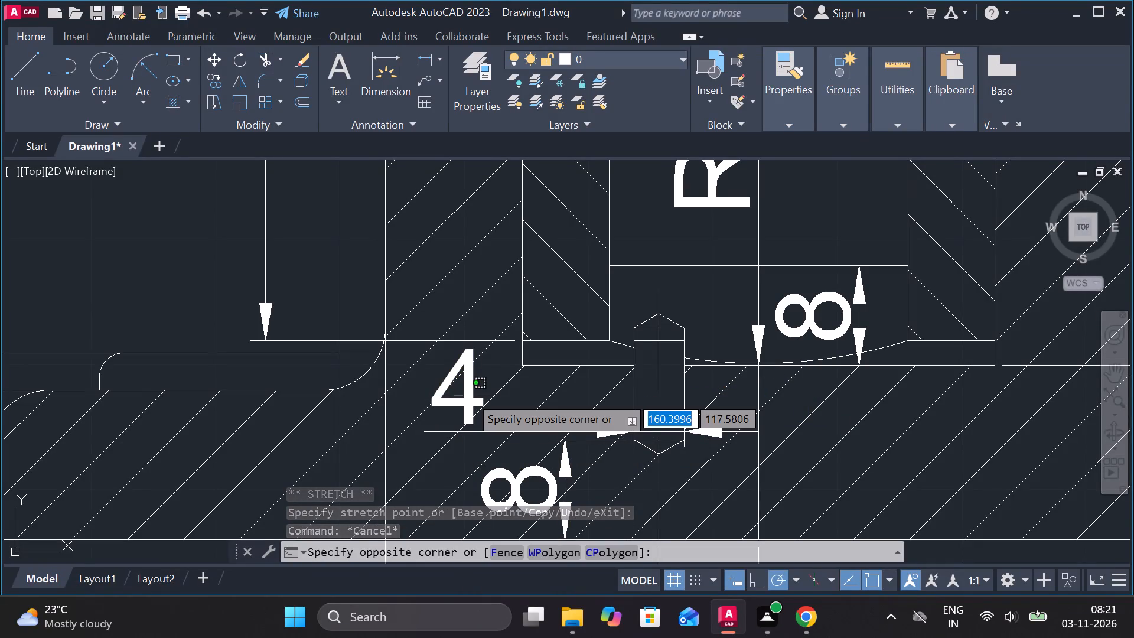
key("Escape")
double_click(469, 388)
key("Escape")
left_click(441, 388)
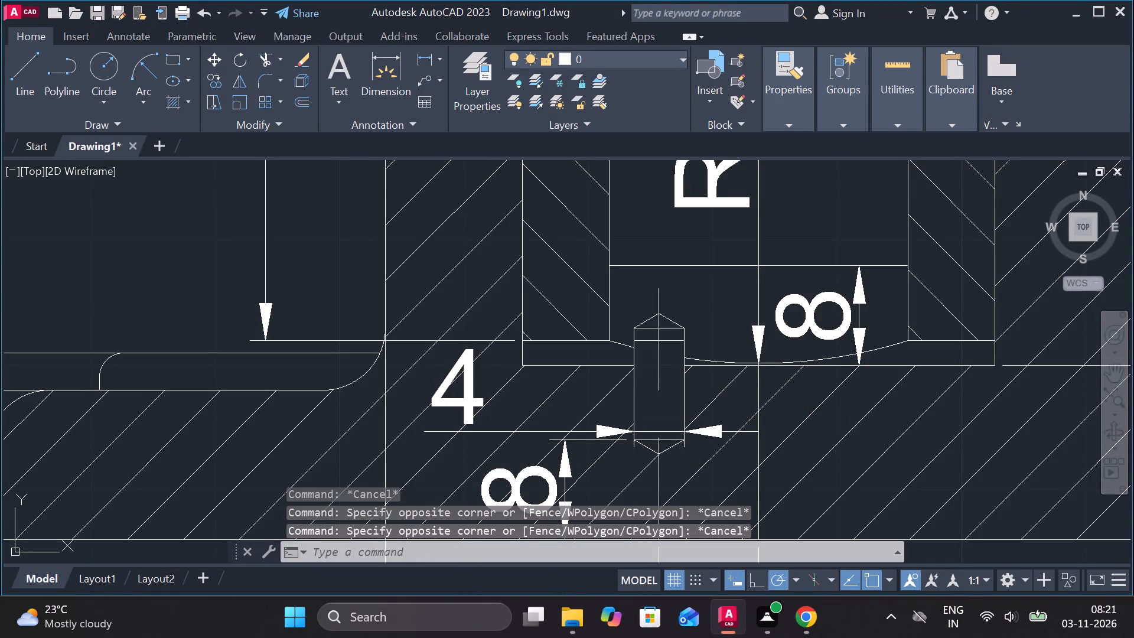
key("Escape")
double_click(447, 386)
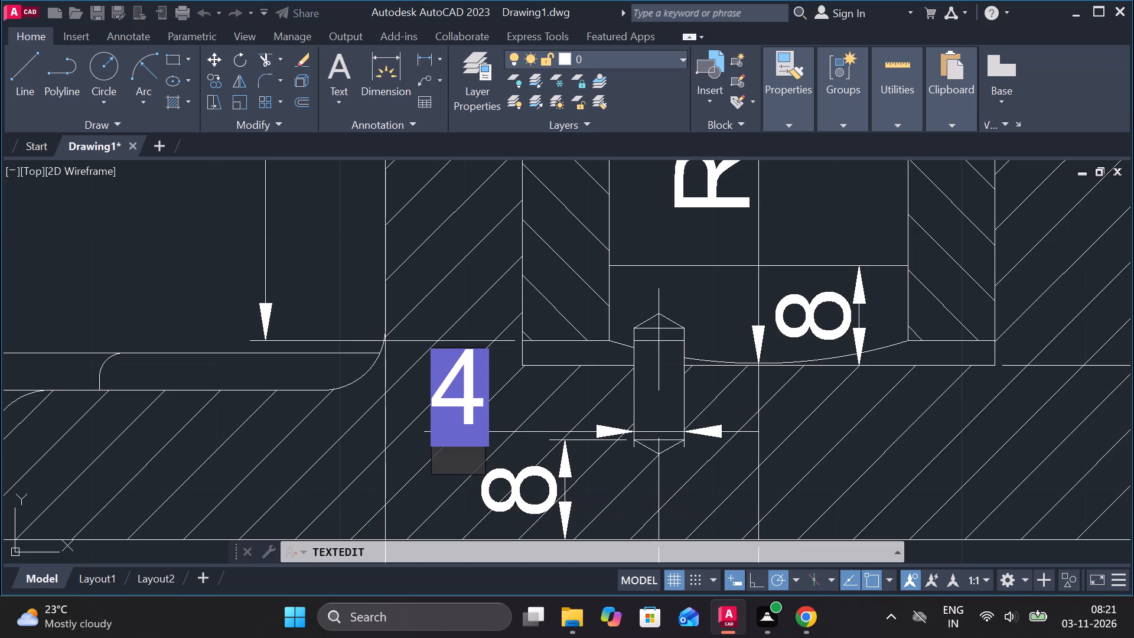
left_click(770, 106)
left_click(827, 168)
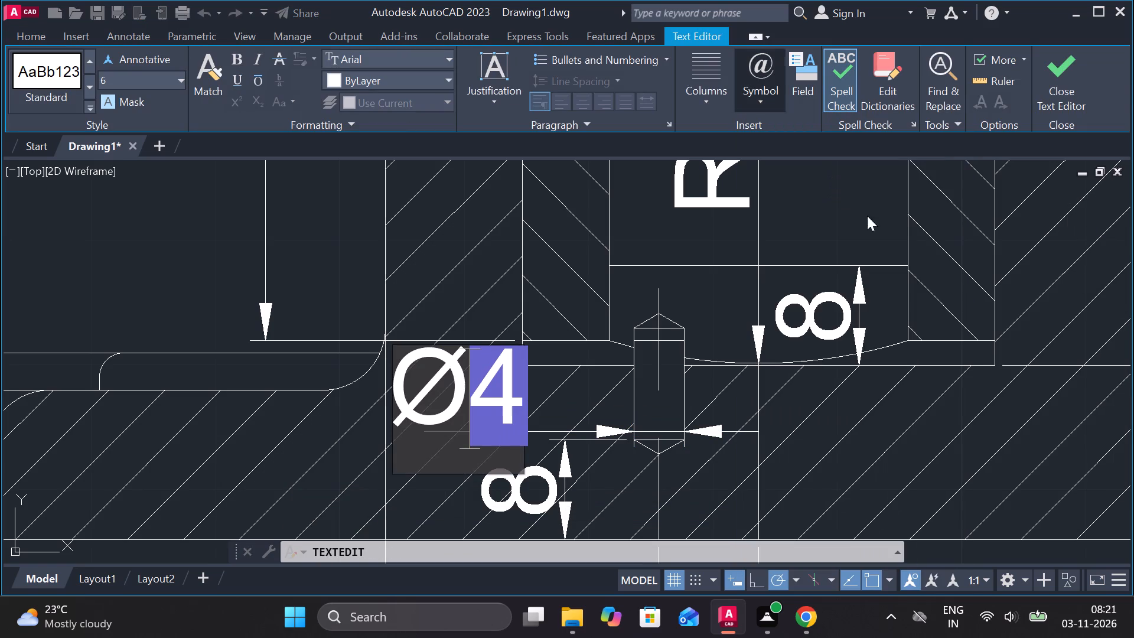
left_click(1080, 74)
key("Escape")
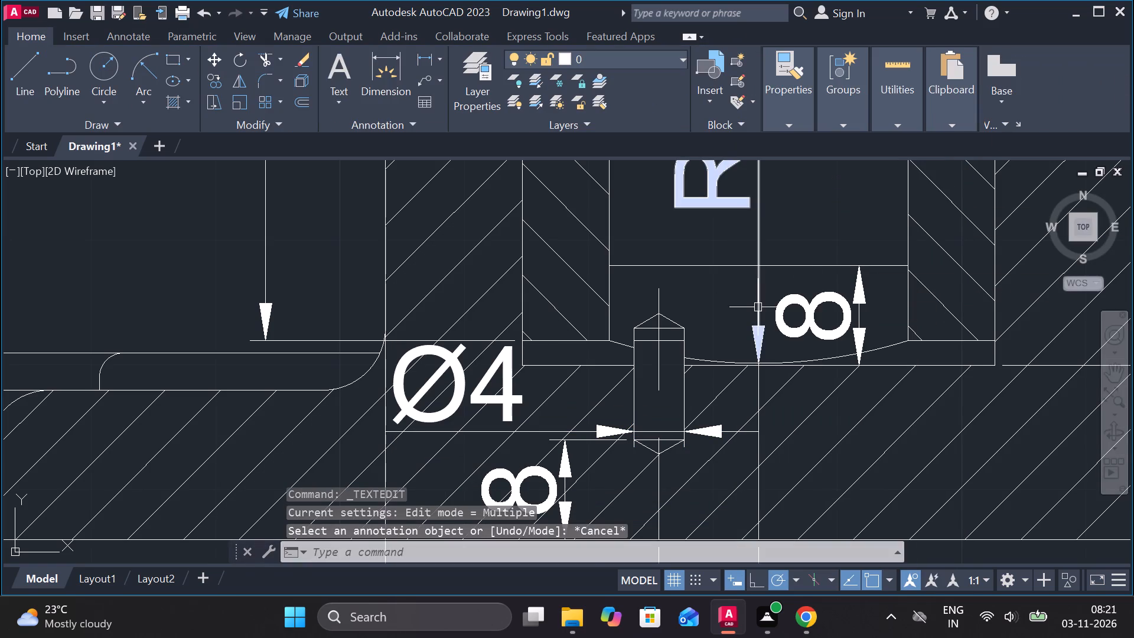
scroll(758, 307, "down", 2)
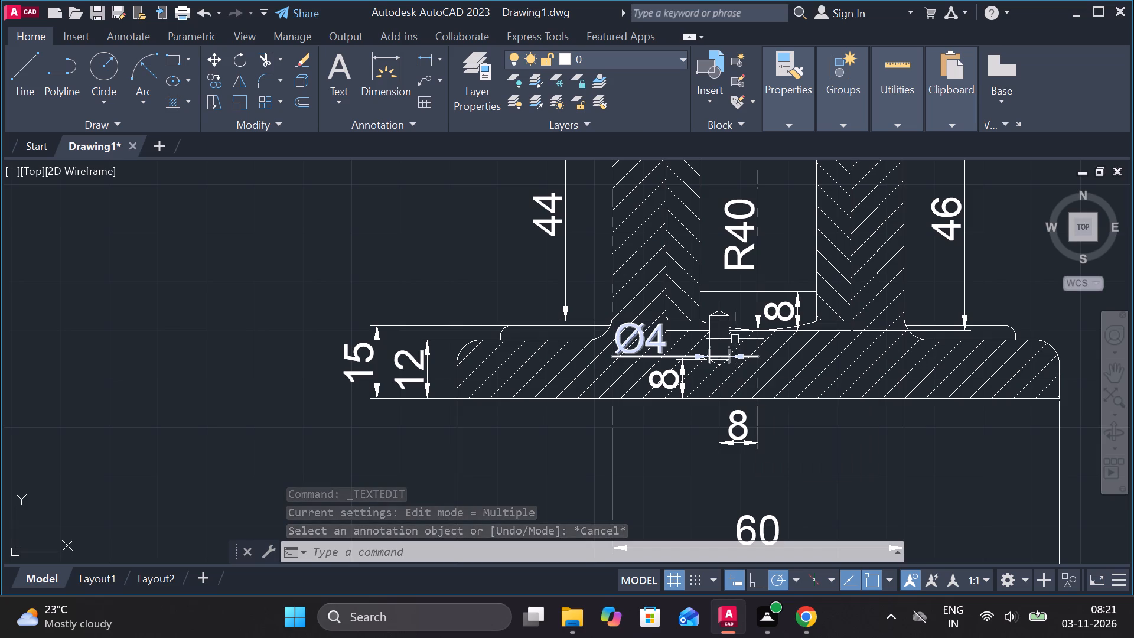
Add an aligned dimension diagonally across the largest central circle in the top view, with its line through the centre.
scroll(791, 258, "down", 1)
middle_click_drag(791, 286, 715, 286)
middle_click_drag(677, 388, 634, 177)
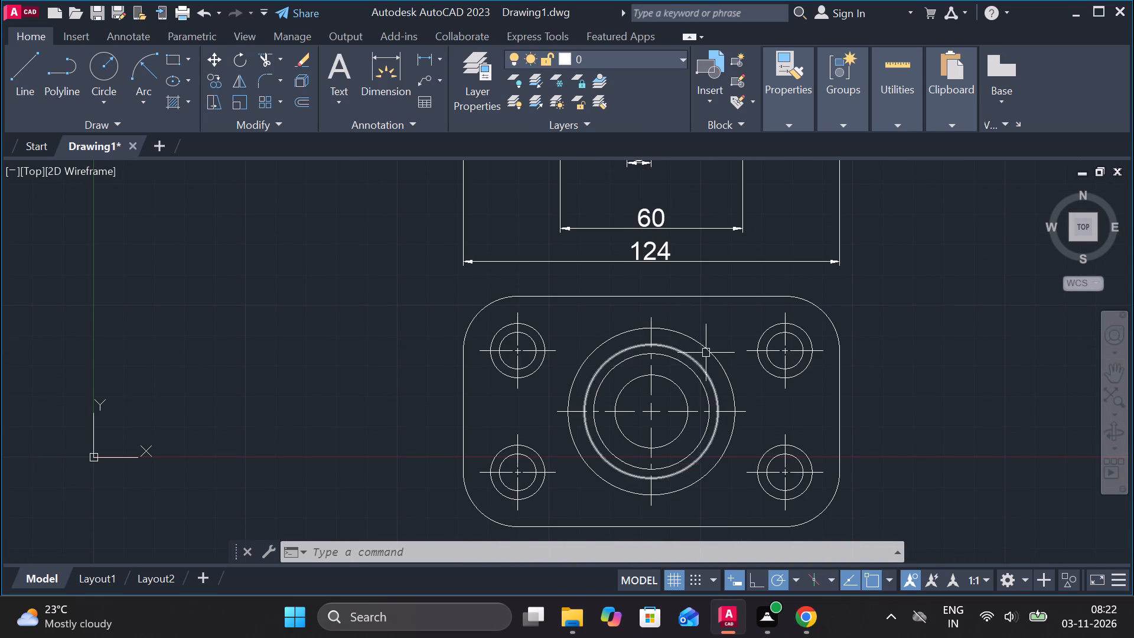
left_click(441, 56)
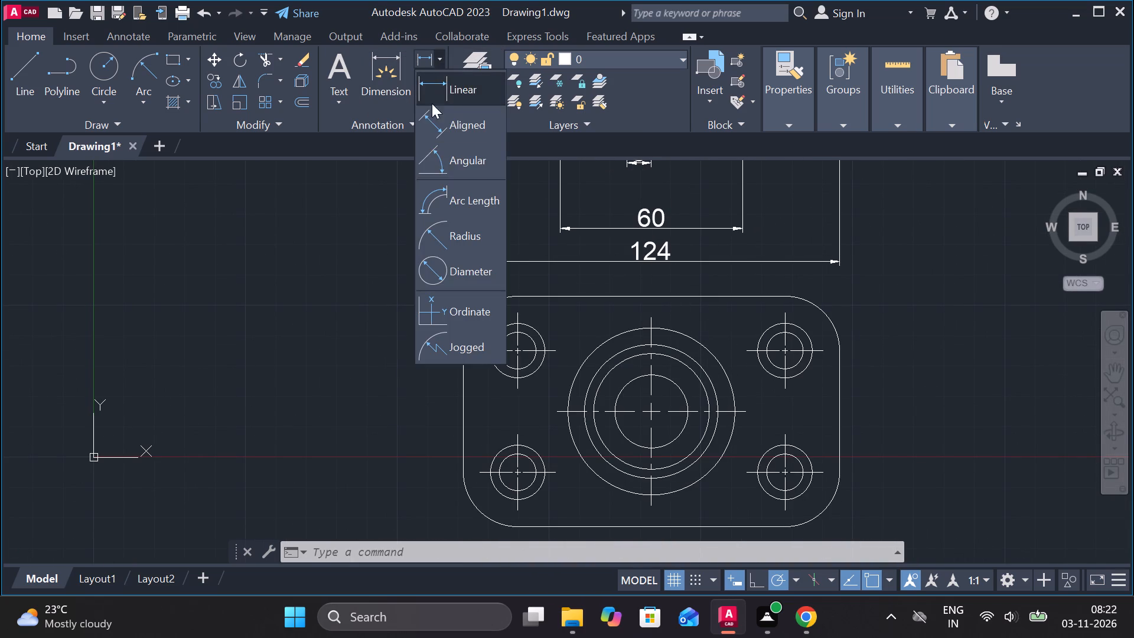
left_click(444, 124)
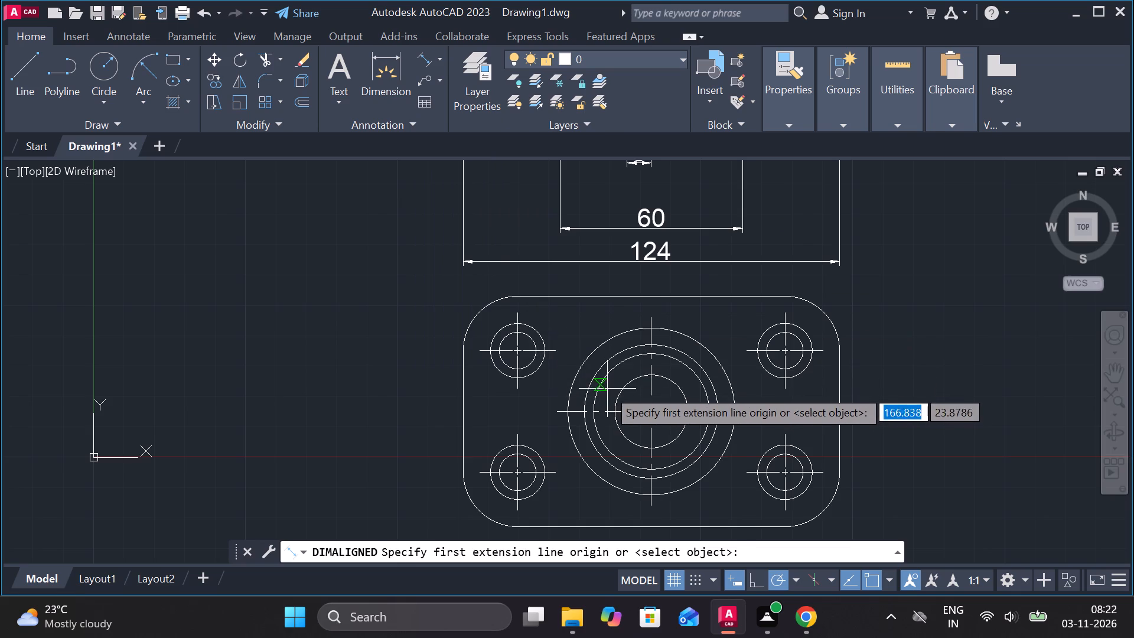
scroll(606, 389, "up", 1)
middle_click_drag(592, 389, 559, 320)
left_click(537, 282)
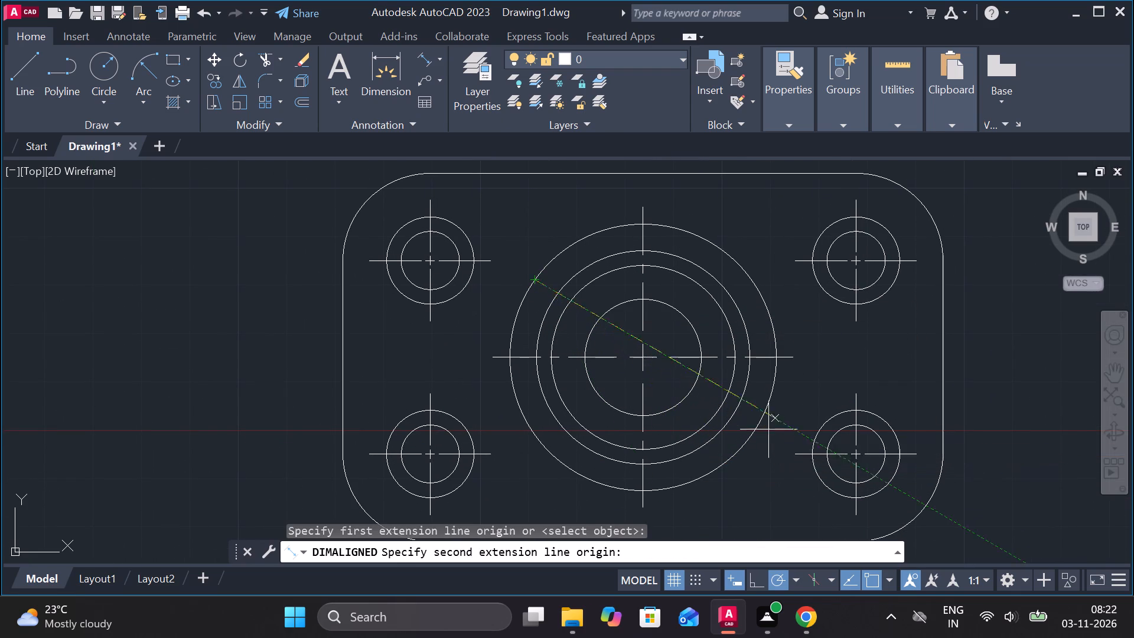
left_click(751, 439)
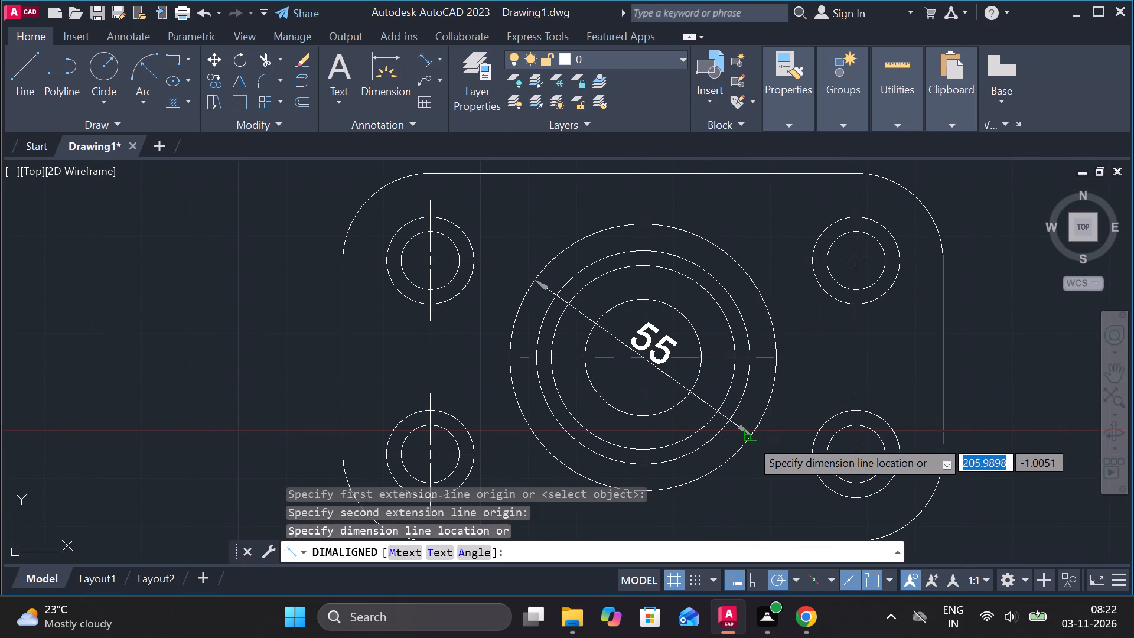
left_click(750, 439)
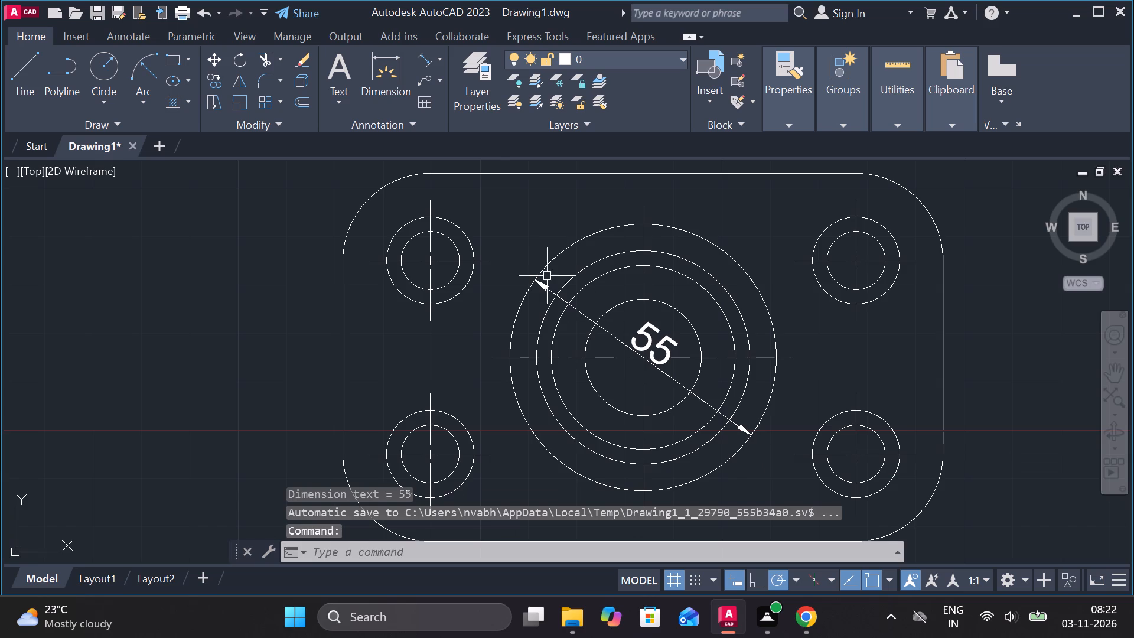
Add an aligned dimension diagonally across the innermost central circle, crossing the outer circle's dimension line.
key("space")
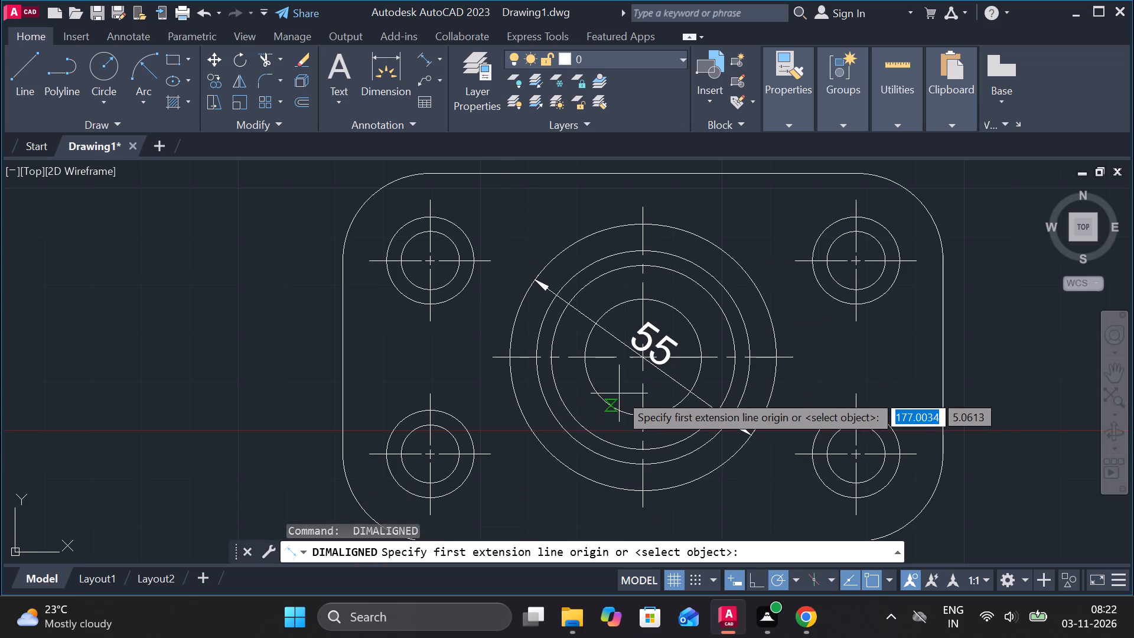
left_click(603, 395)
left_click(685, 318)
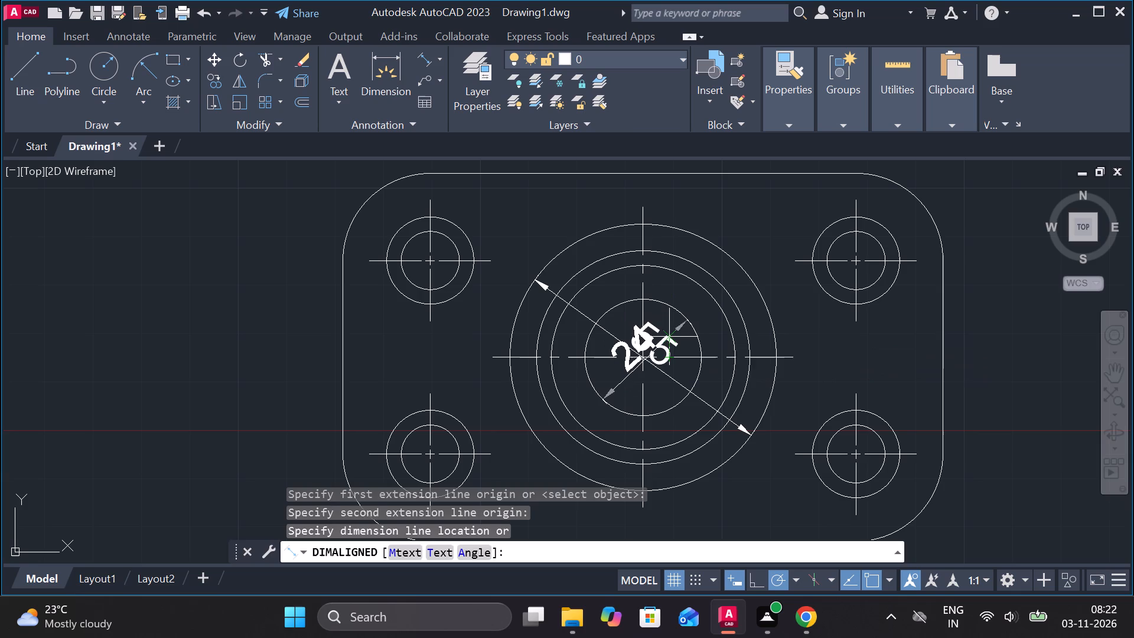
left_click(671, 340)
key("Escape")
Move only the outer circle's dimension text along its line toward the lower-right arrowhead, clear of the inner circle's dimension.
left_click(666, 350)
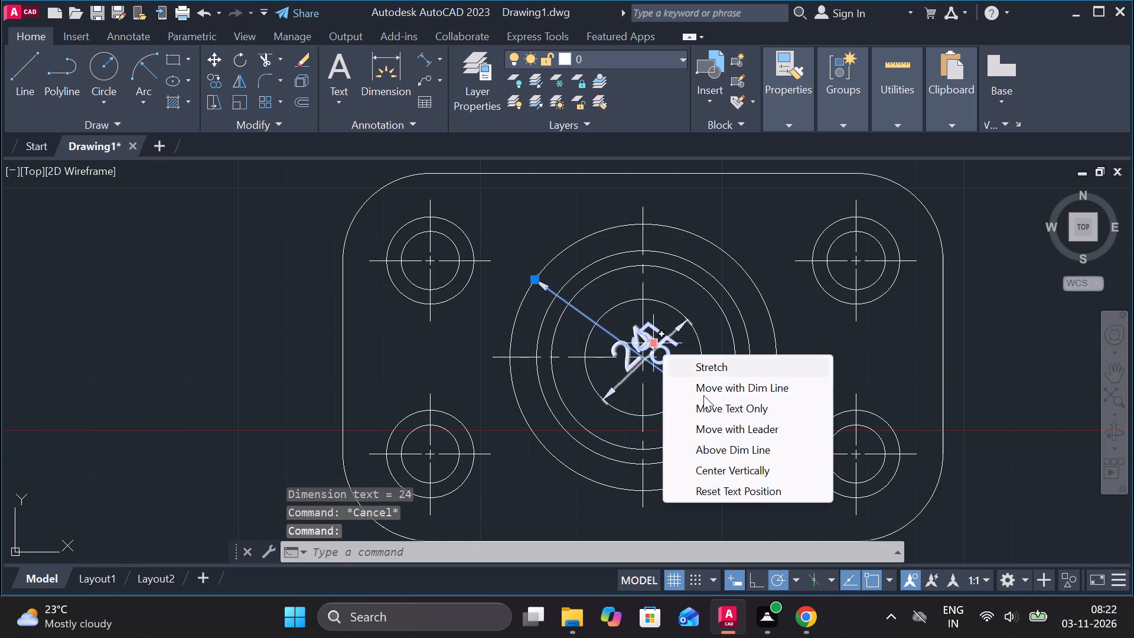
left_click(712, 403)
scroll(722, 394, "up", 3)
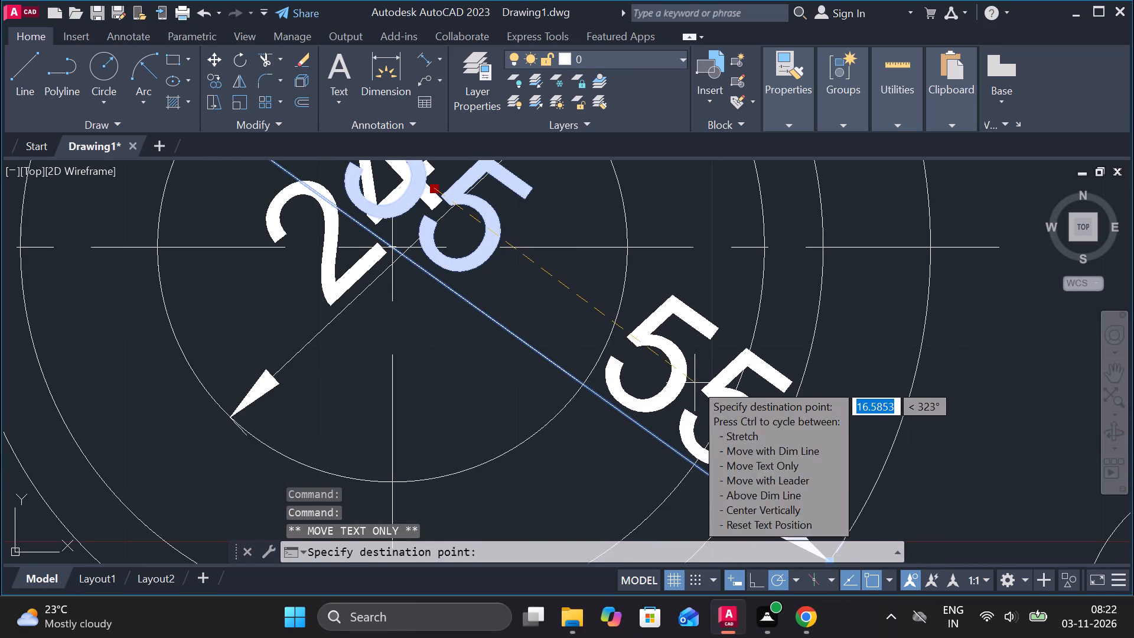
left_click(686, 377)
key("Escape")
Add a vertical linear dimension between the centre lines of the two left holes, with its line outside the plate's left edge.
scroll(610, 319, "down", 2)
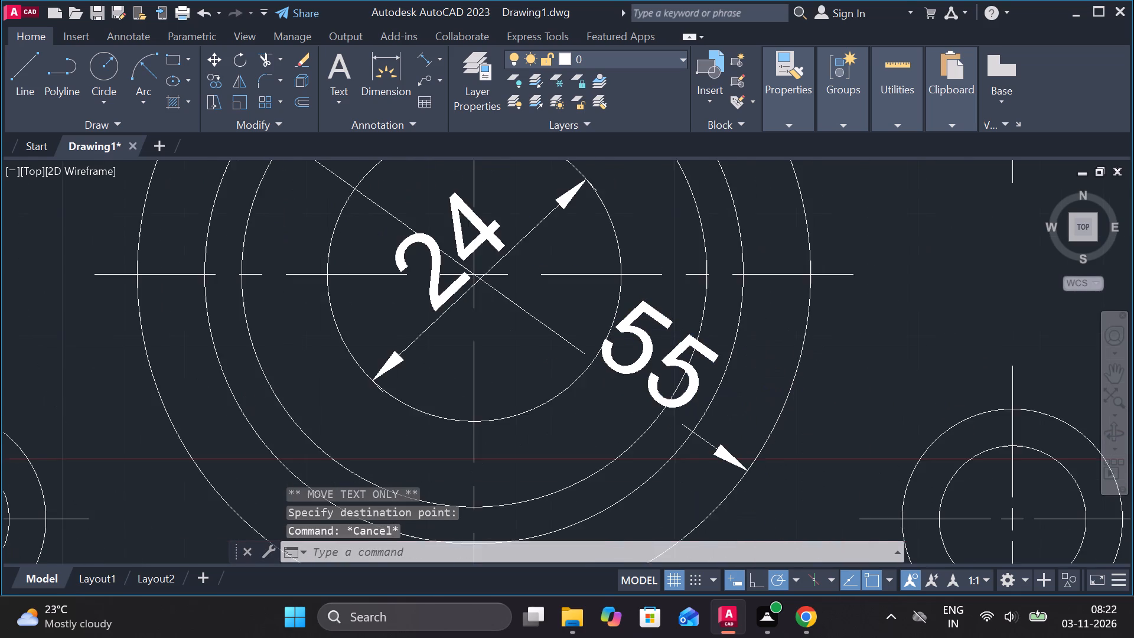
scroll(802, 328, "down", 2)
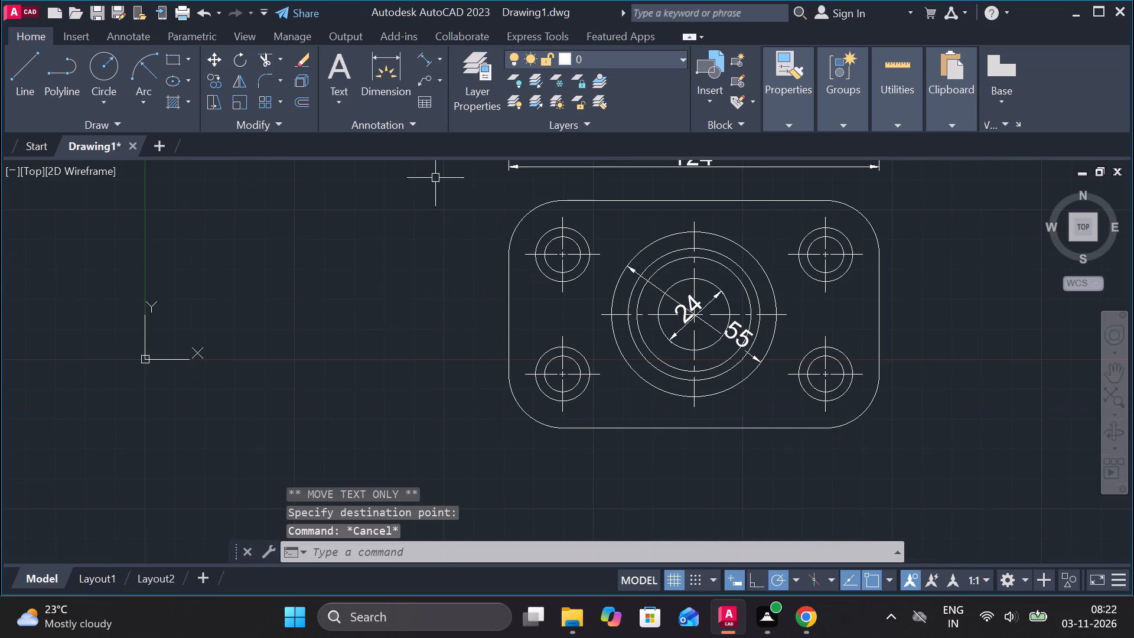
left_click(445, 56)
left_click(454, 96)
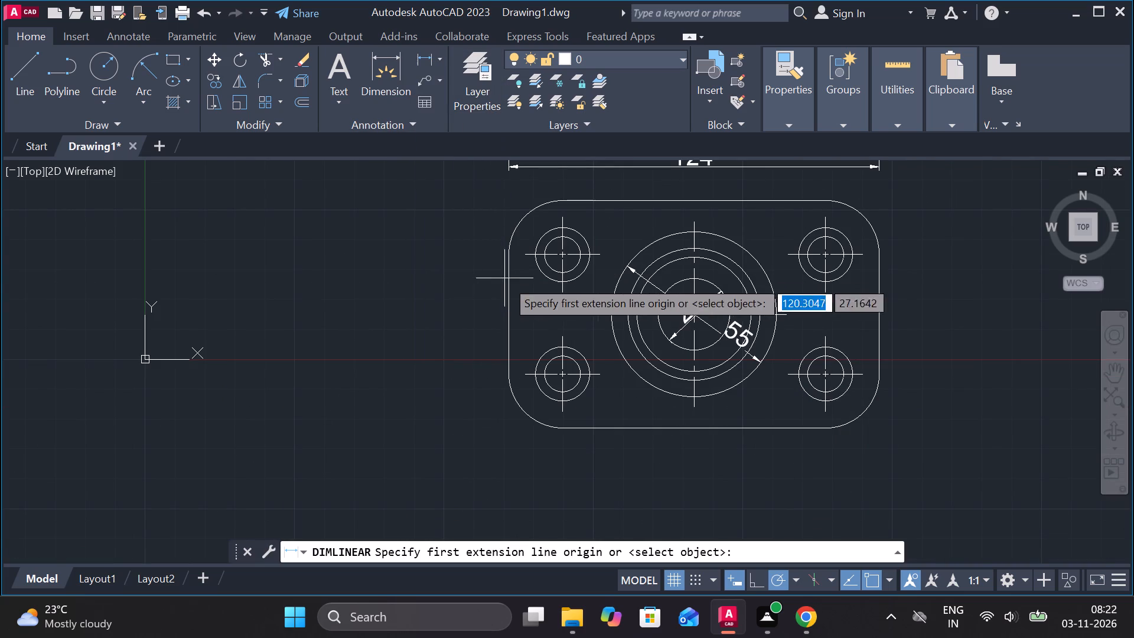
left_click(523, 253)
left_click(522, 376)
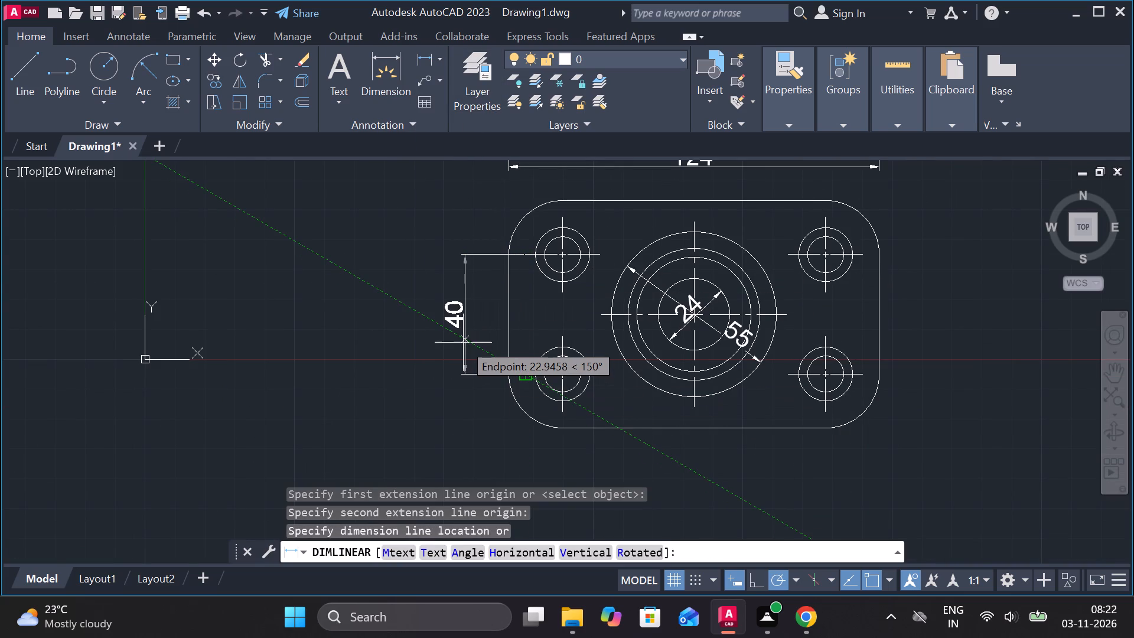
left_click(459, 340)
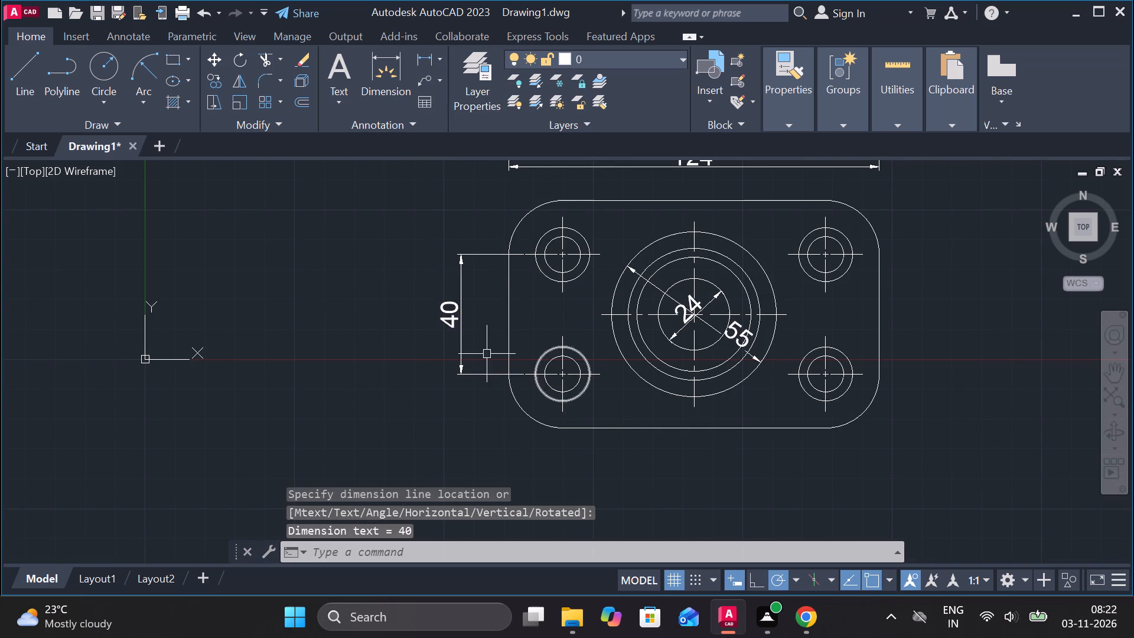
Add a horizontal linear dimension between the centre lines of the two lower holes, with its line below the plate.
key("space")
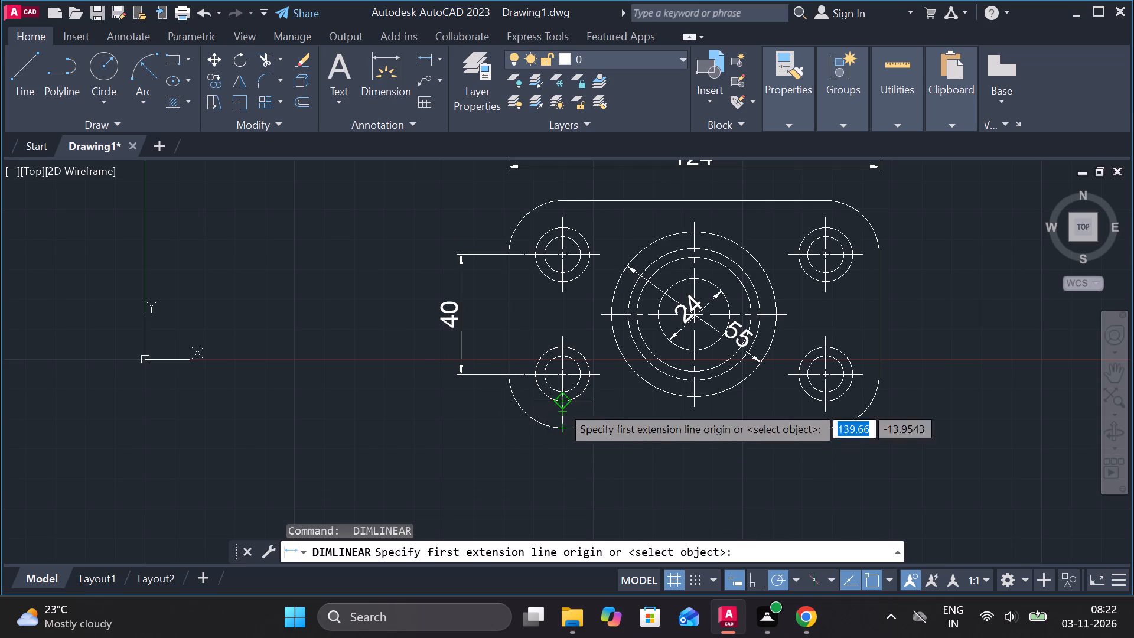
left_click(561, 405)
left_click(826, 402)
middle_click_drag(797, 437, 591, 287)
left_click(592, 333)
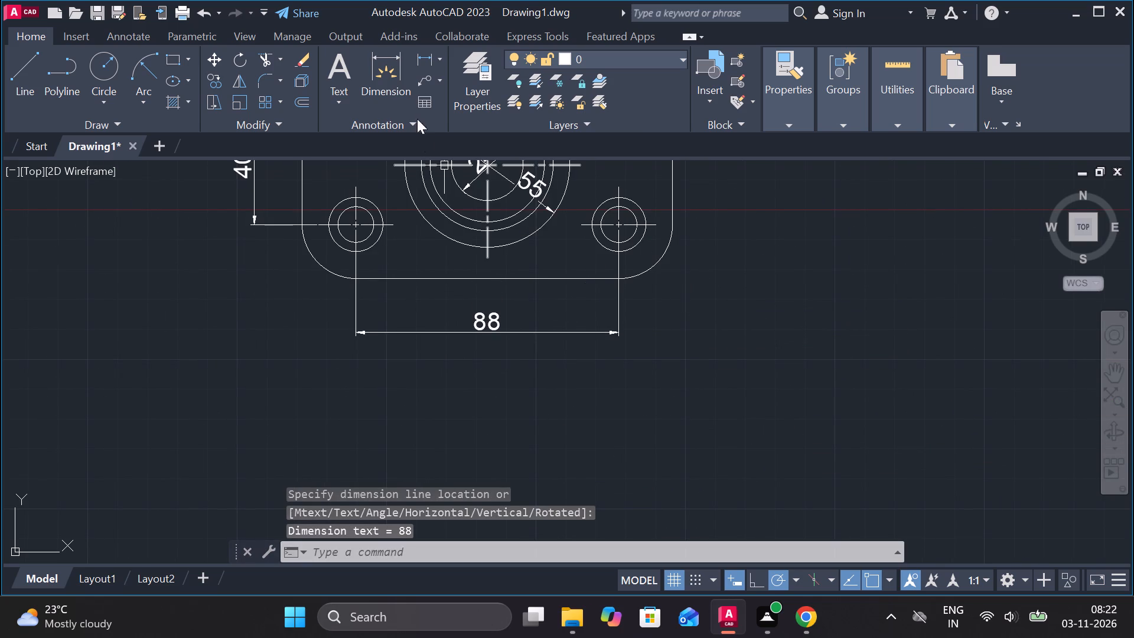
Add a radius dimension to the plate's lower-right corner arc, with its text outside the corner.
left_click(438, 61)
left_click(465, 230)
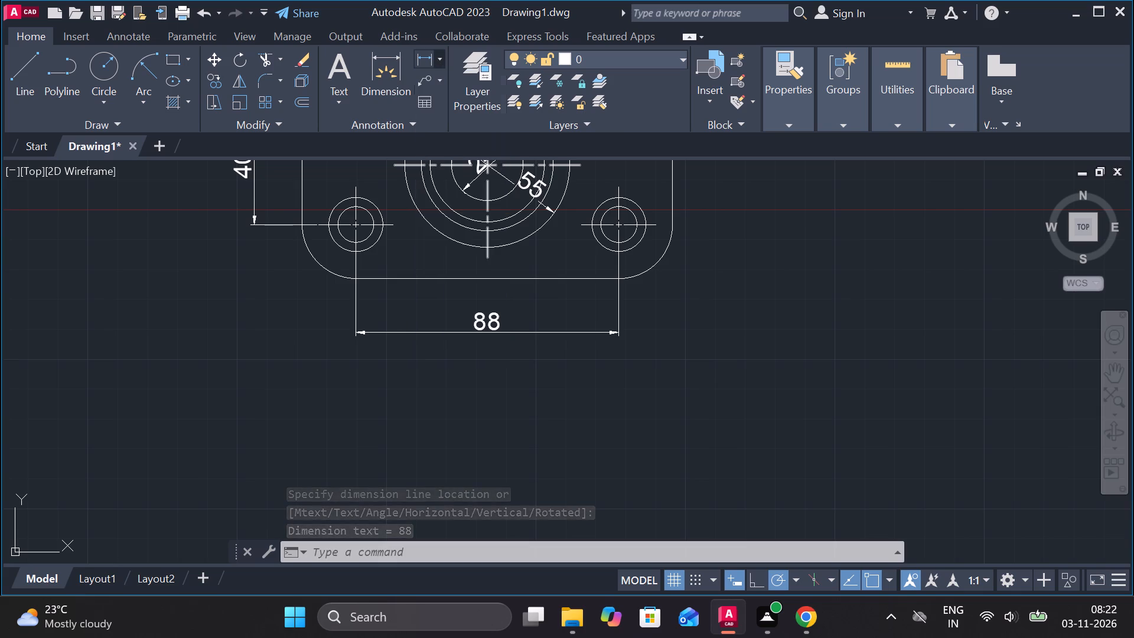
left_click(649, 269)
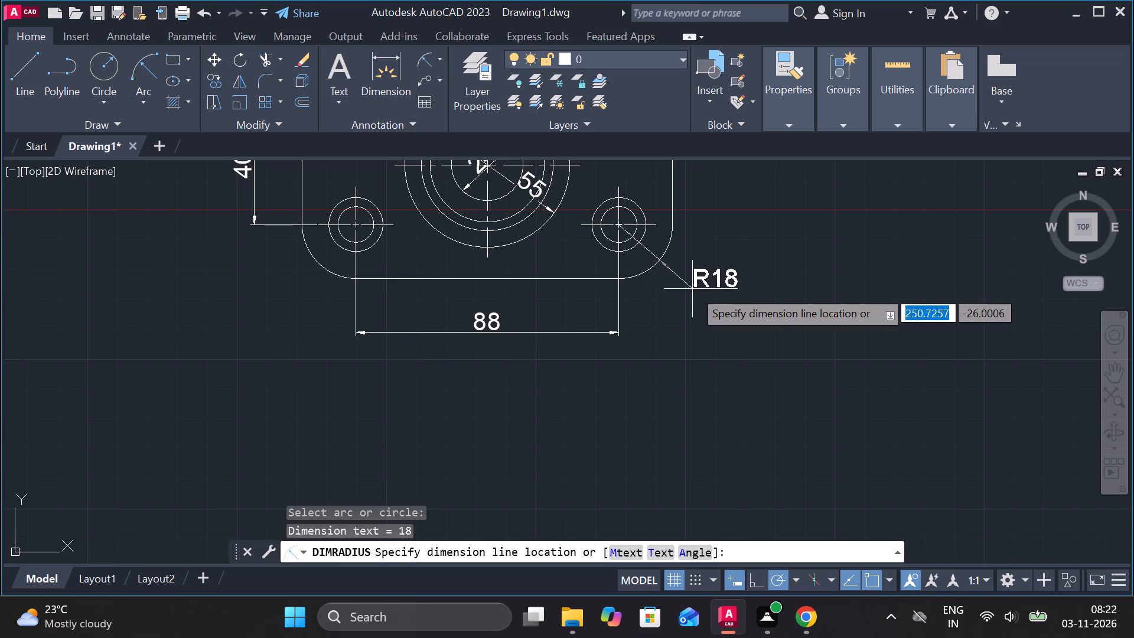
left_click(698, 291)
key("Escape")
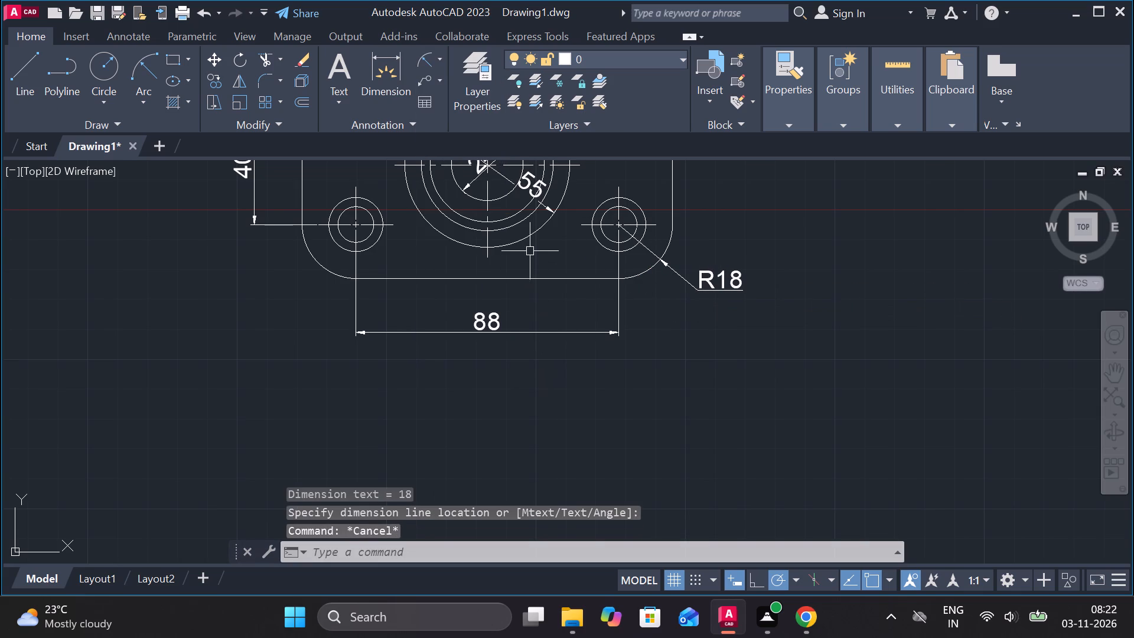
Extend the lower end of the central circles' vertical centre line slightly past the plate's bottom edge.
left_click(485, 204)
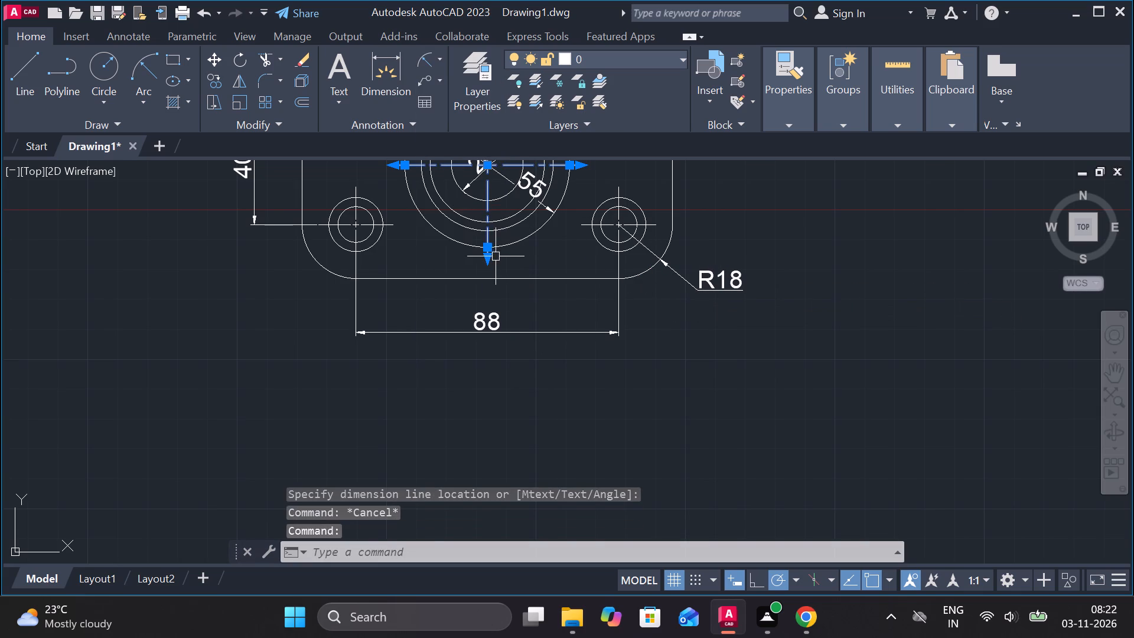
left_click(489, 260)
left_click(489, 291)
key("Escape")
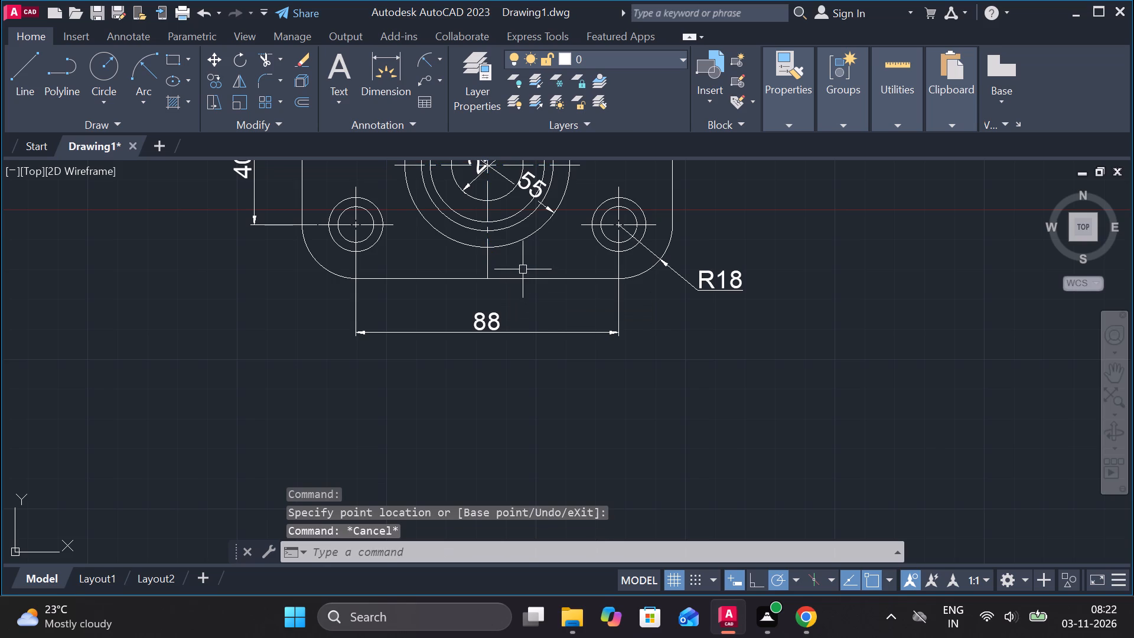
left_click(489, 261)
scroll(493, 281, "up", 3)
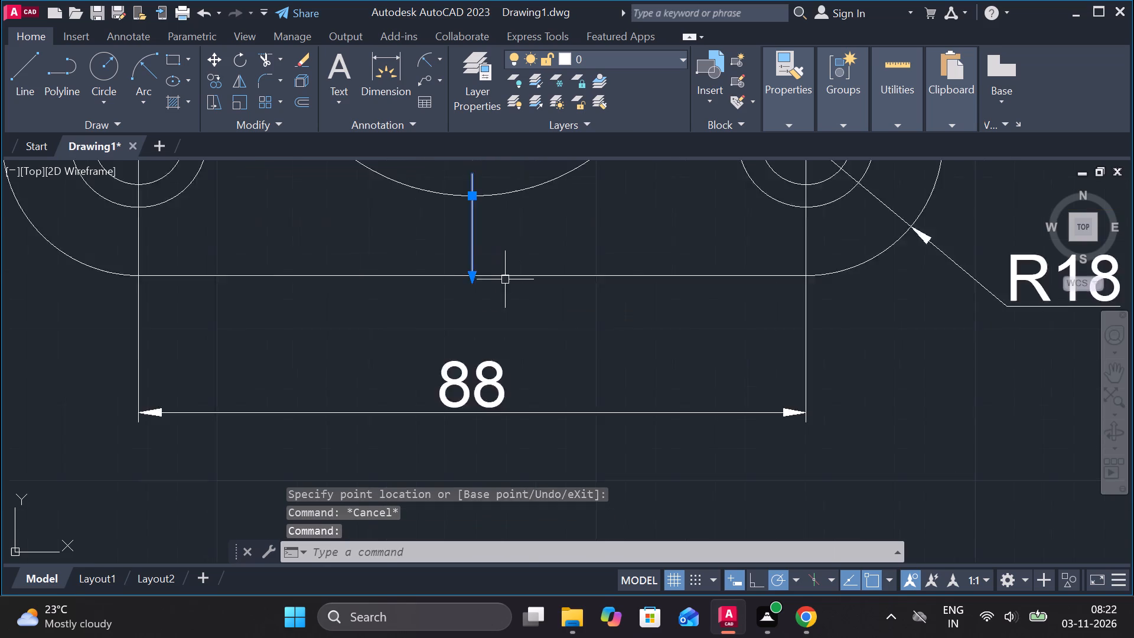
left_click(448, 269)
left_click(452, 326)
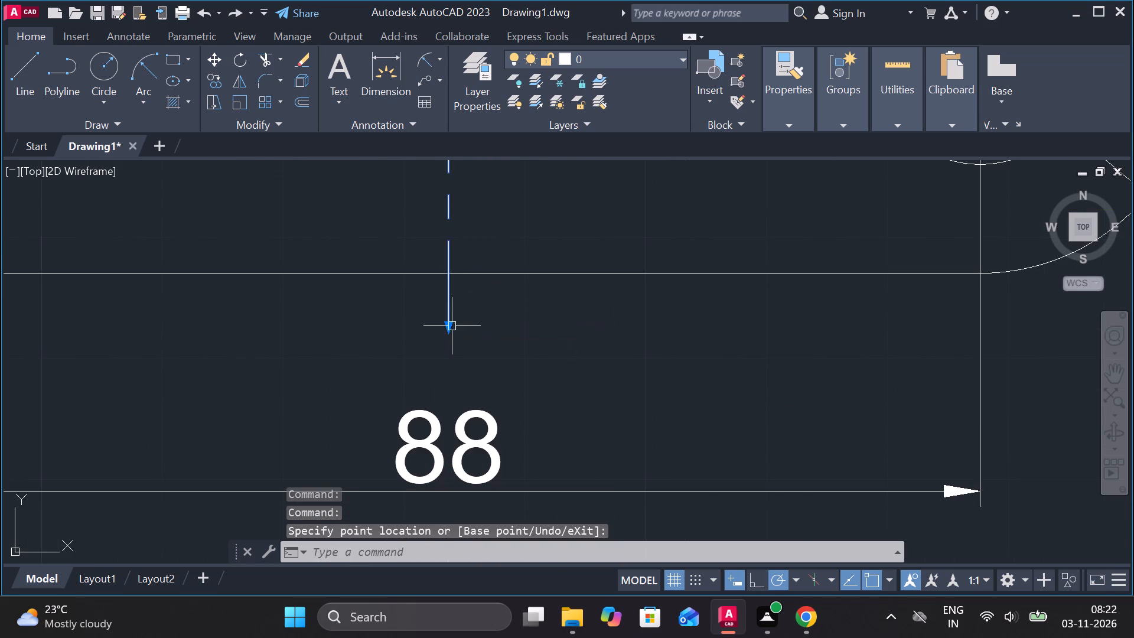
key("Escape")
Extend both ends of the central circles' horizontal centre line slightly past the plate's left and right edges.
scroll(540, 305, "down", 3)
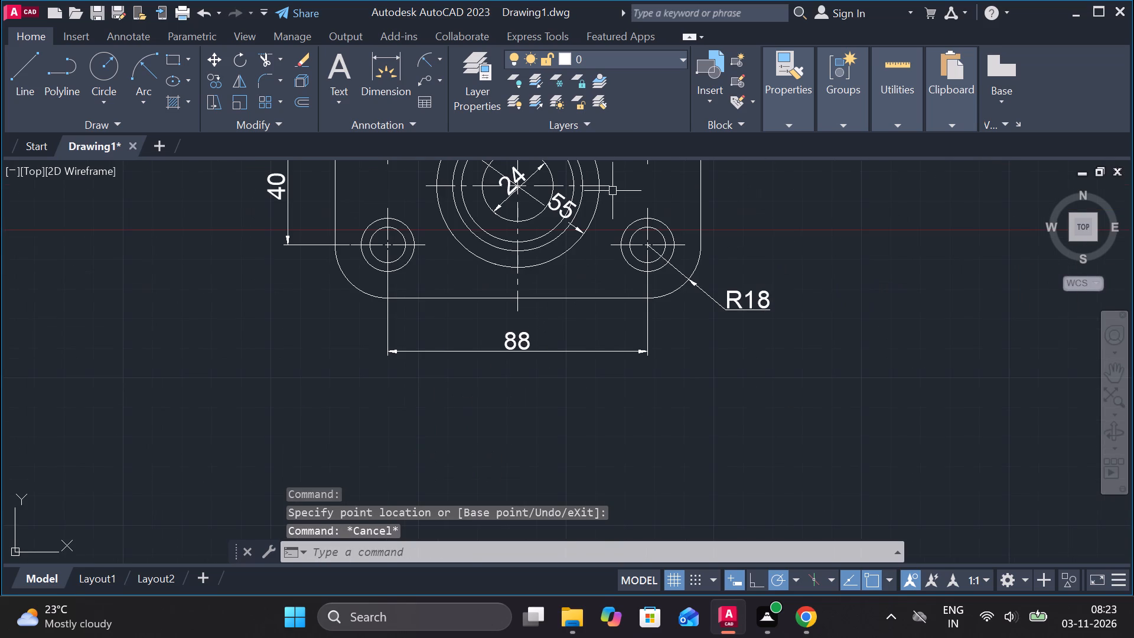
left_click(611, 188)
left_click(611, 188)
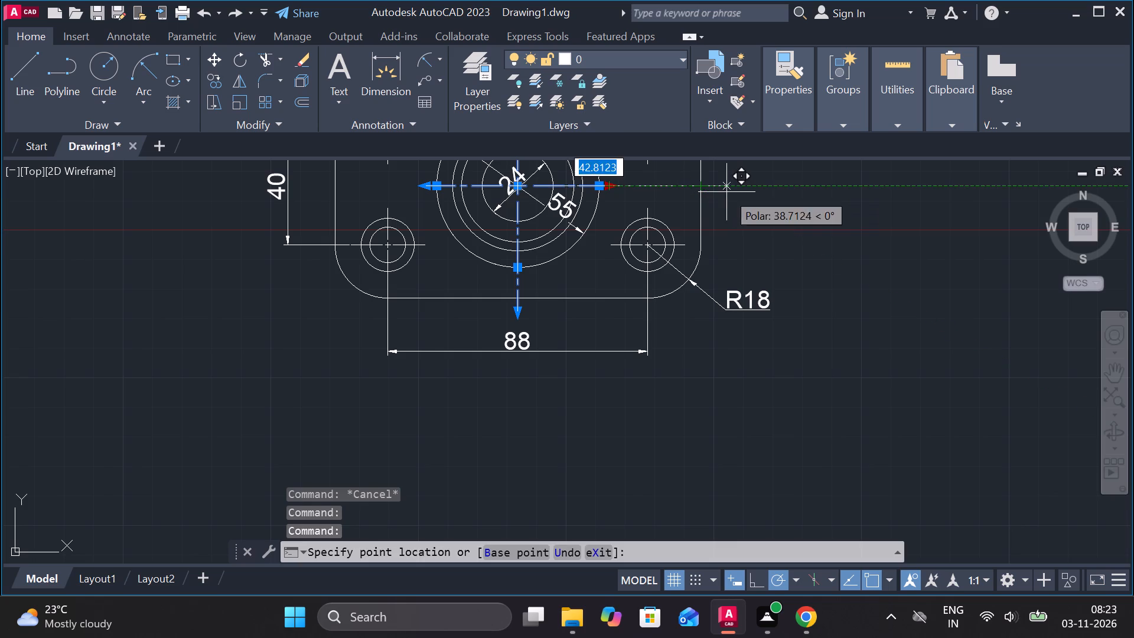
left_click(727, 192)
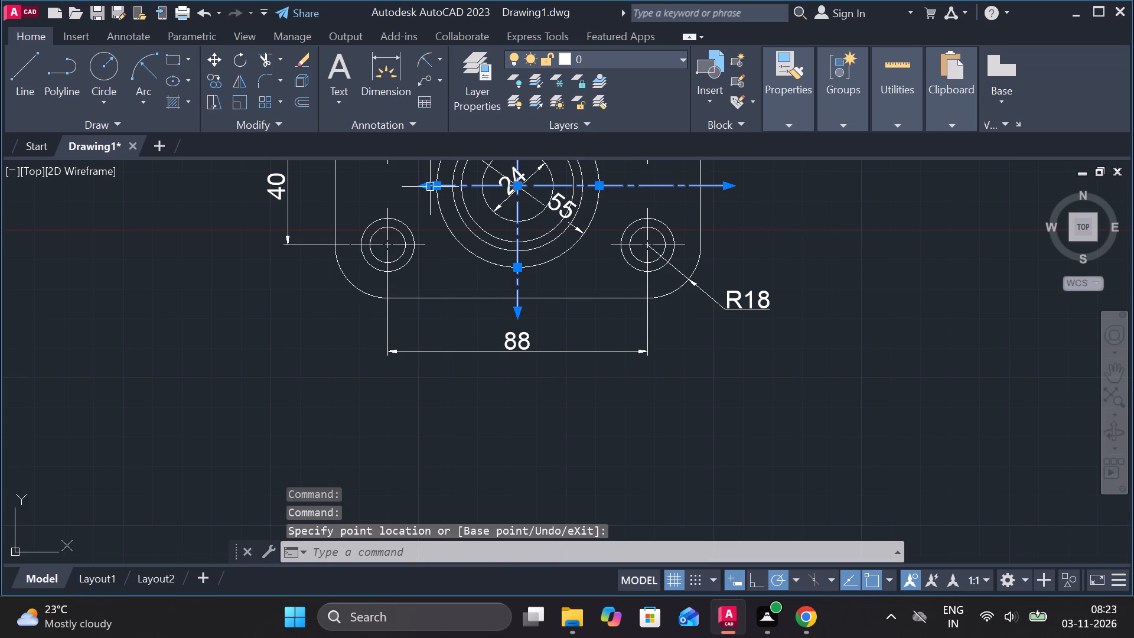
left_click(424, 187)
left_click(324, 178)
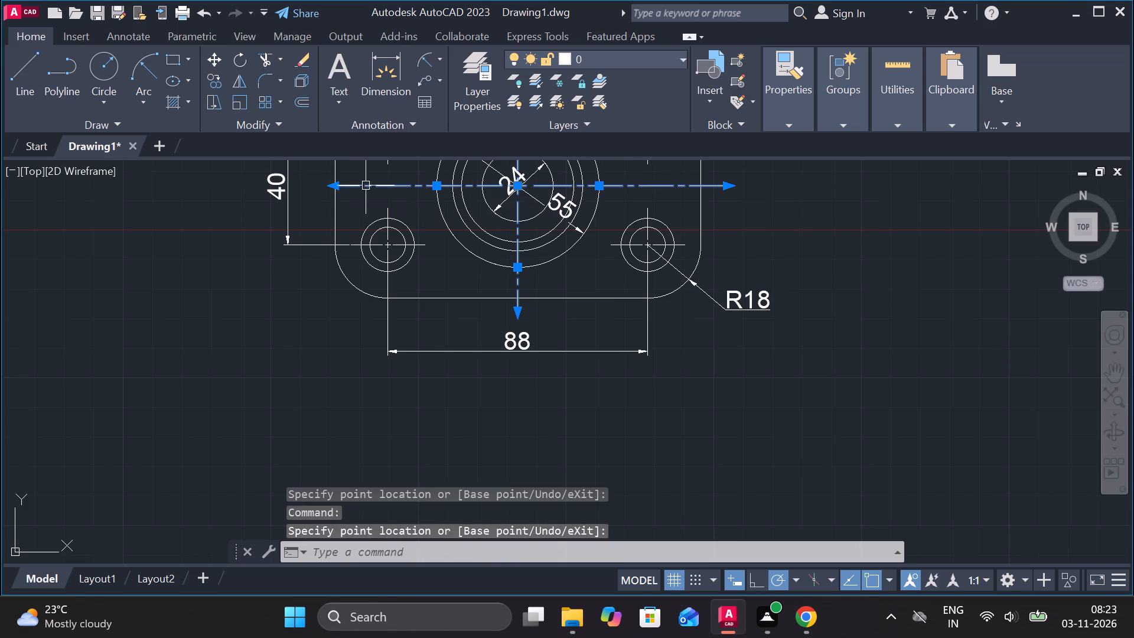
middle_click_drag(489, 226, 522, 297)
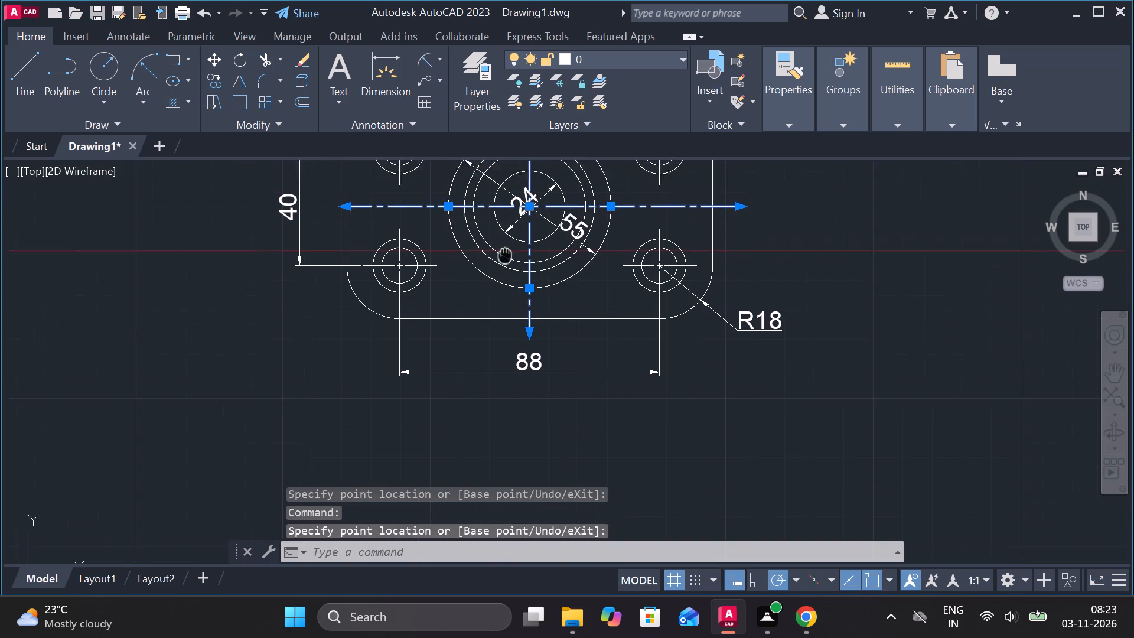
middle_click_drag(522, 297, 523, 299)
scroll(446, 266, "up", 2)
middle_click_drag(475, 269, 625, 377)
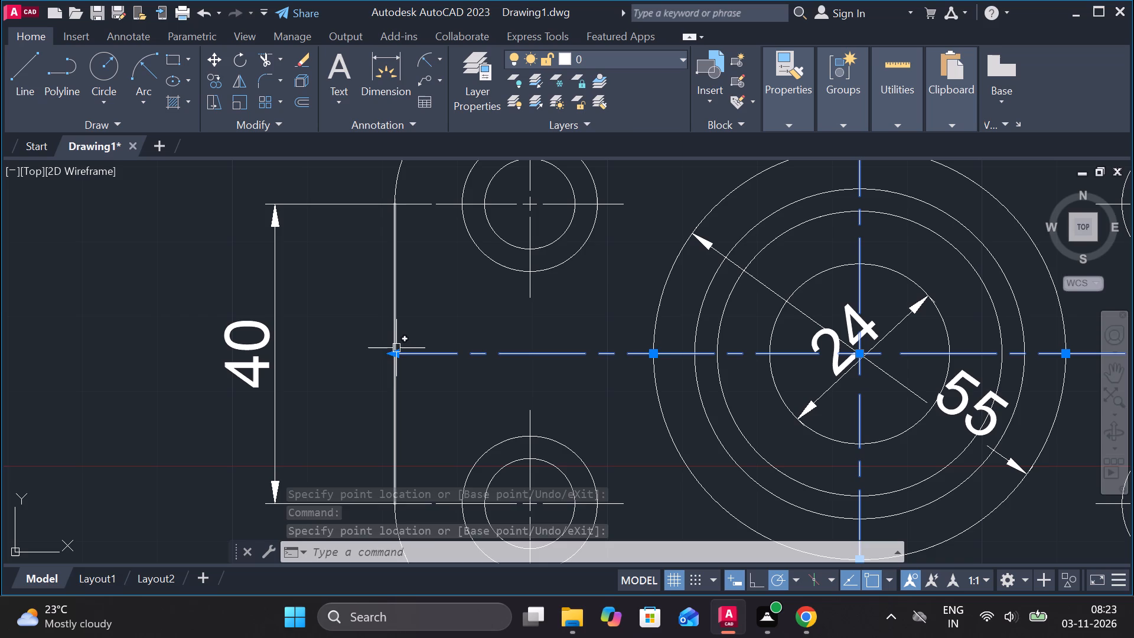
left_click(396, 351)
left_click(348, 351)
key("Escape")
Extend the upper end of the central circles' vertical centre line slightly past the plate's top edge.
scroll(572, 333, "down", 2)
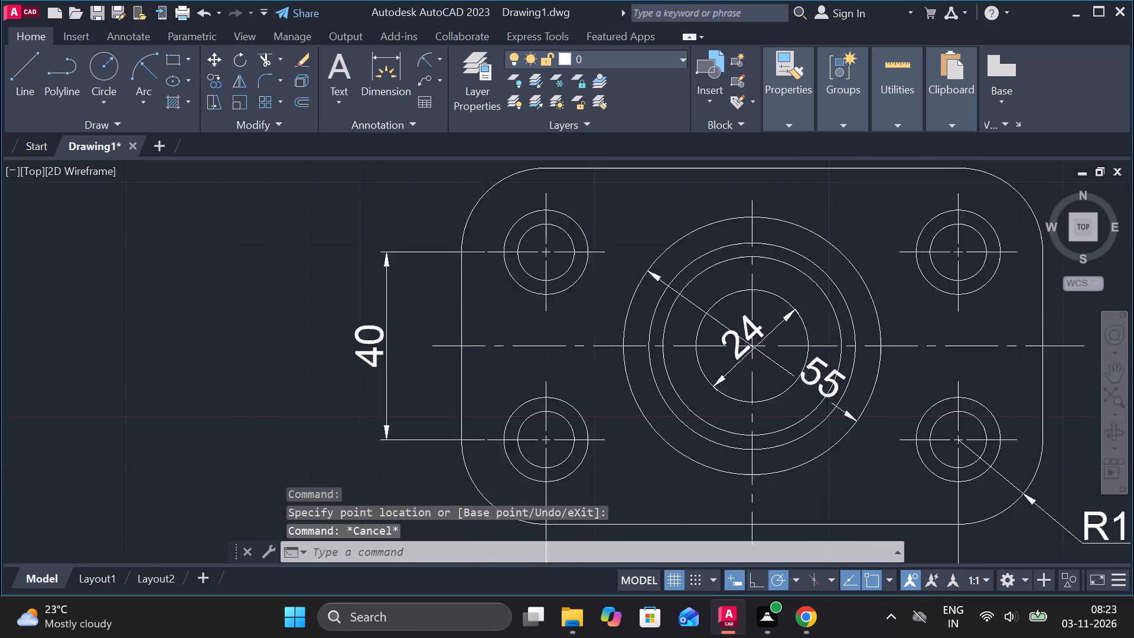
scroll(572, 333, "down", 1)
scroll(661, 263, "up", 3)
left_click(578, 343)
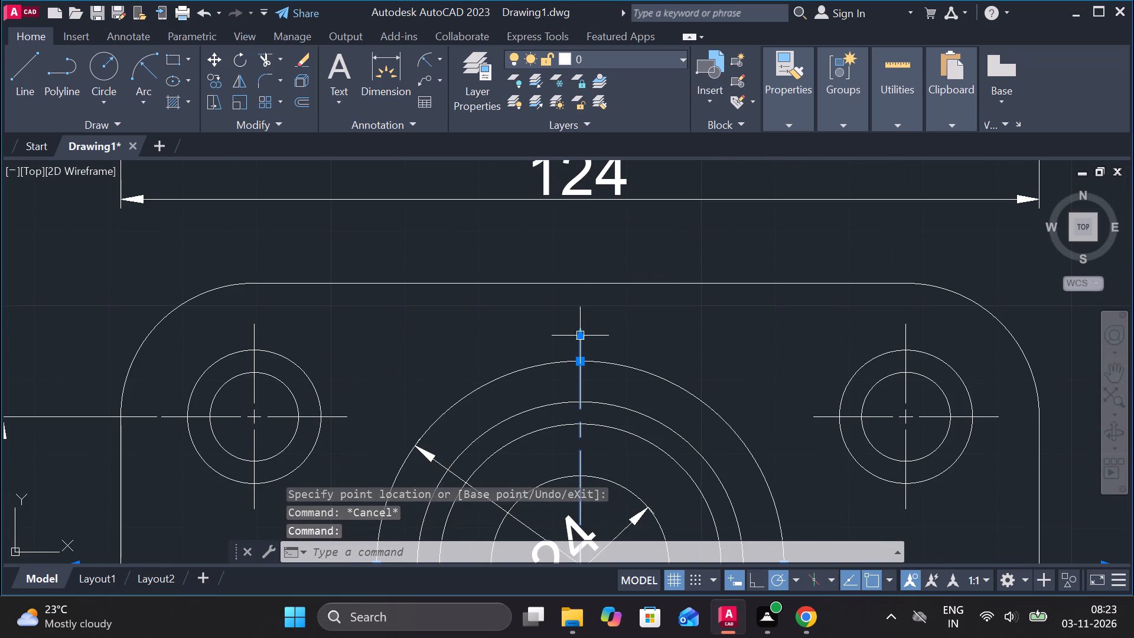
left_click(578, 337)
left_click(583, 254)
key("Escape")
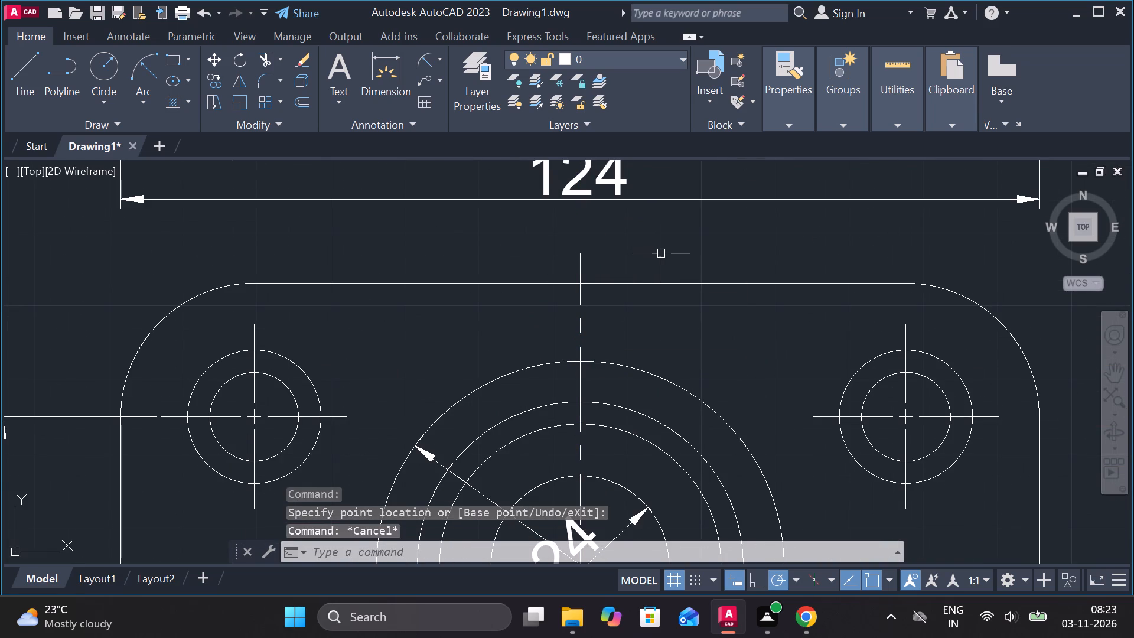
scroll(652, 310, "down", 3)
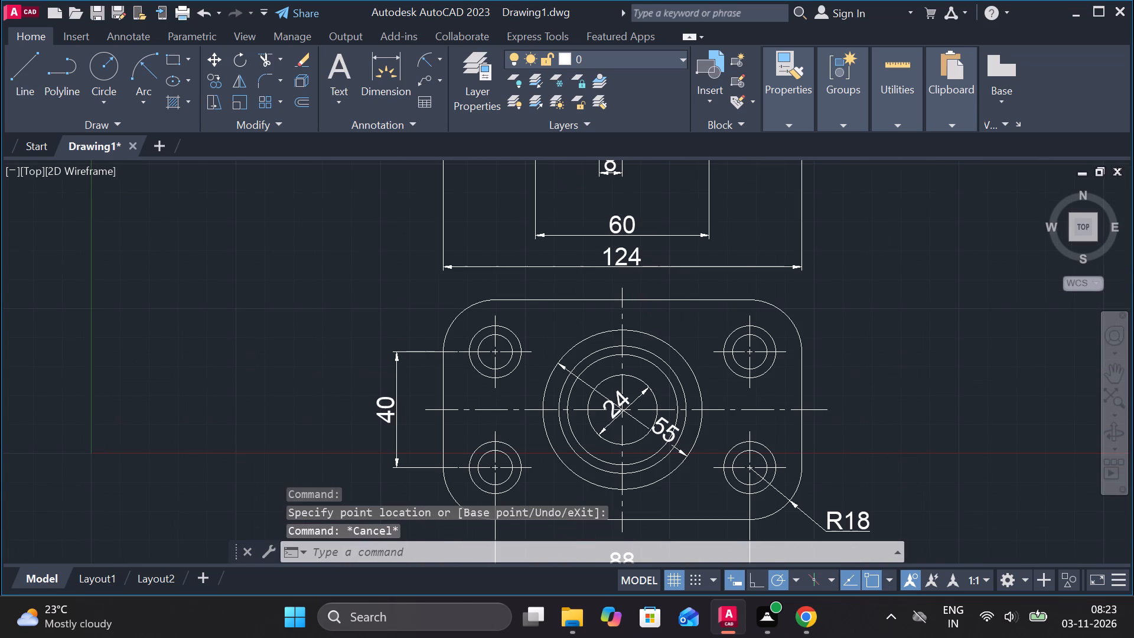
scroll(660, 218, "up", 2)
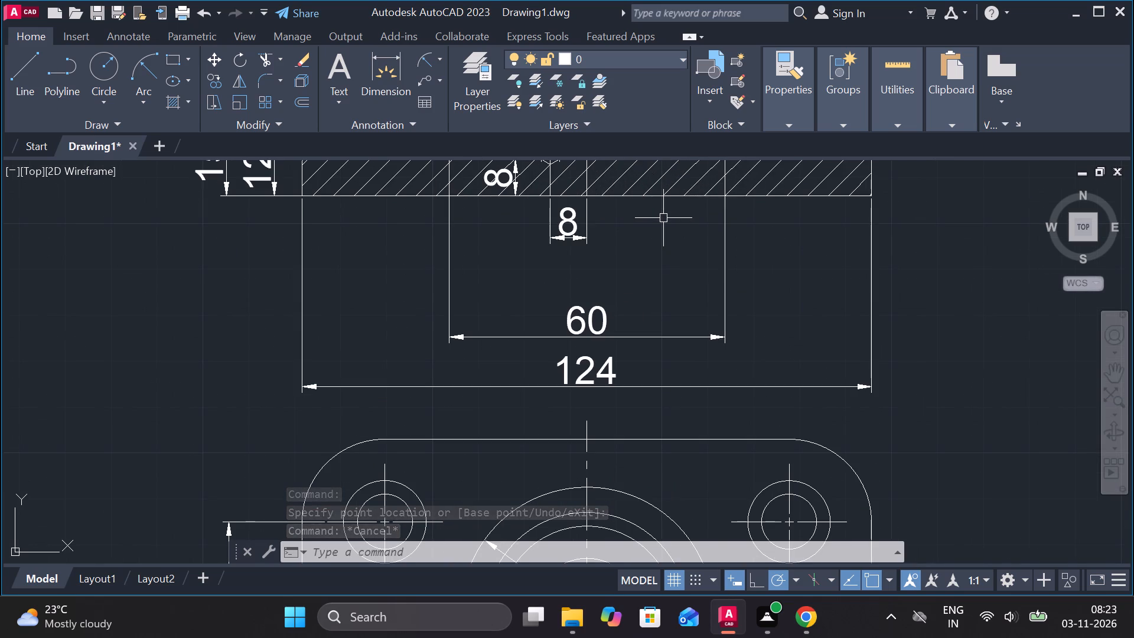
Move the 60 width dimension line below the front view closer to the base.
left_click(595, 323)
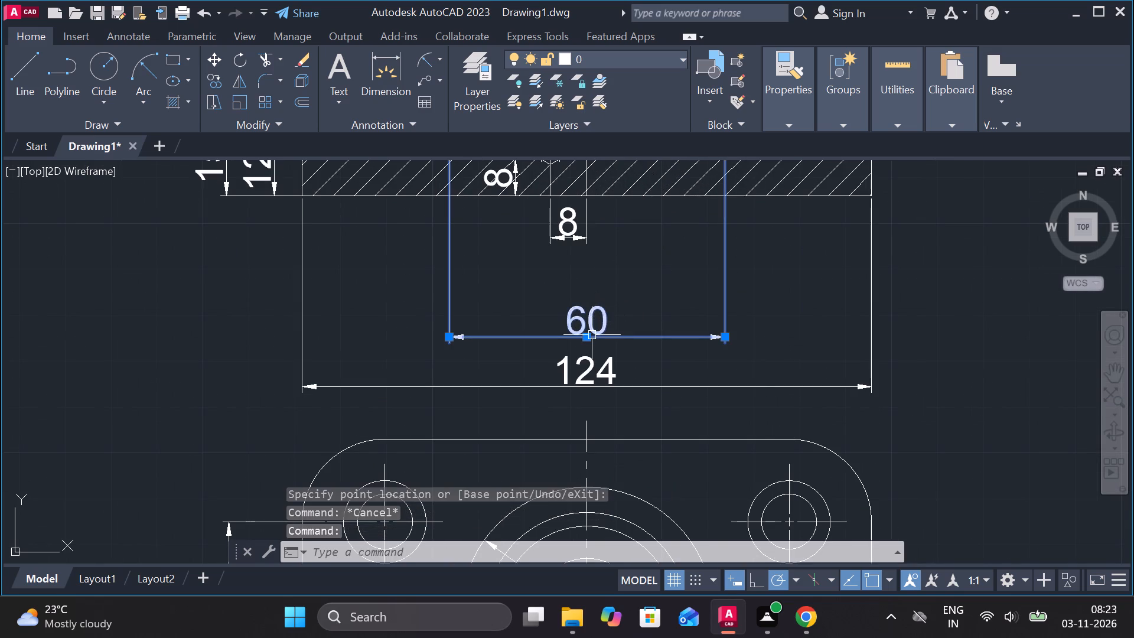
left_click(587, 340)
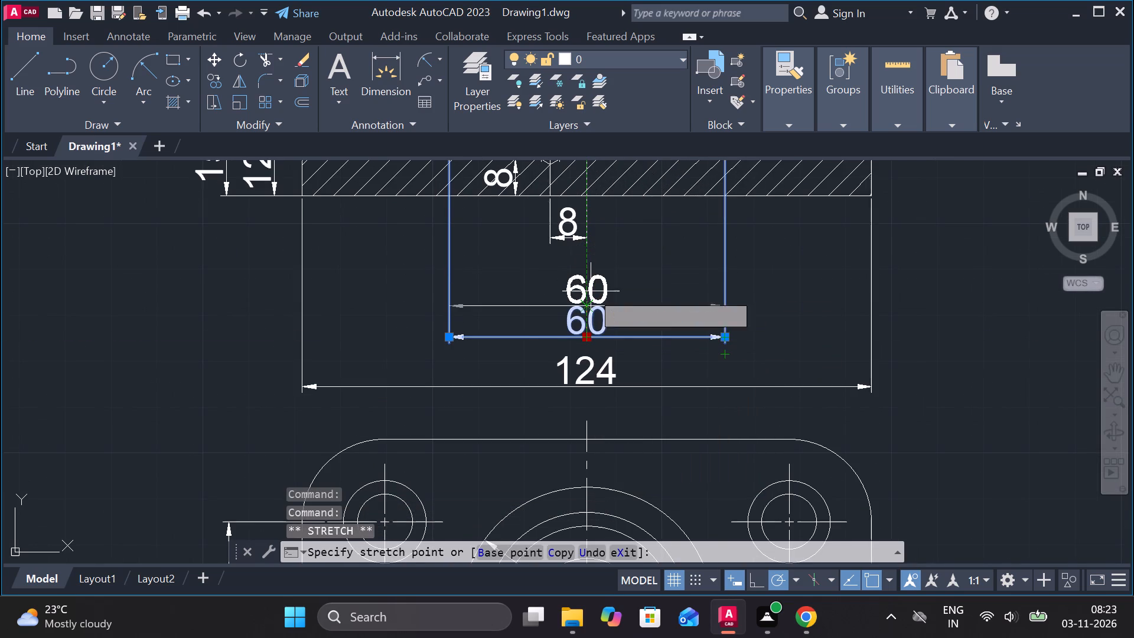
scroll(592, 283, "up", 3)
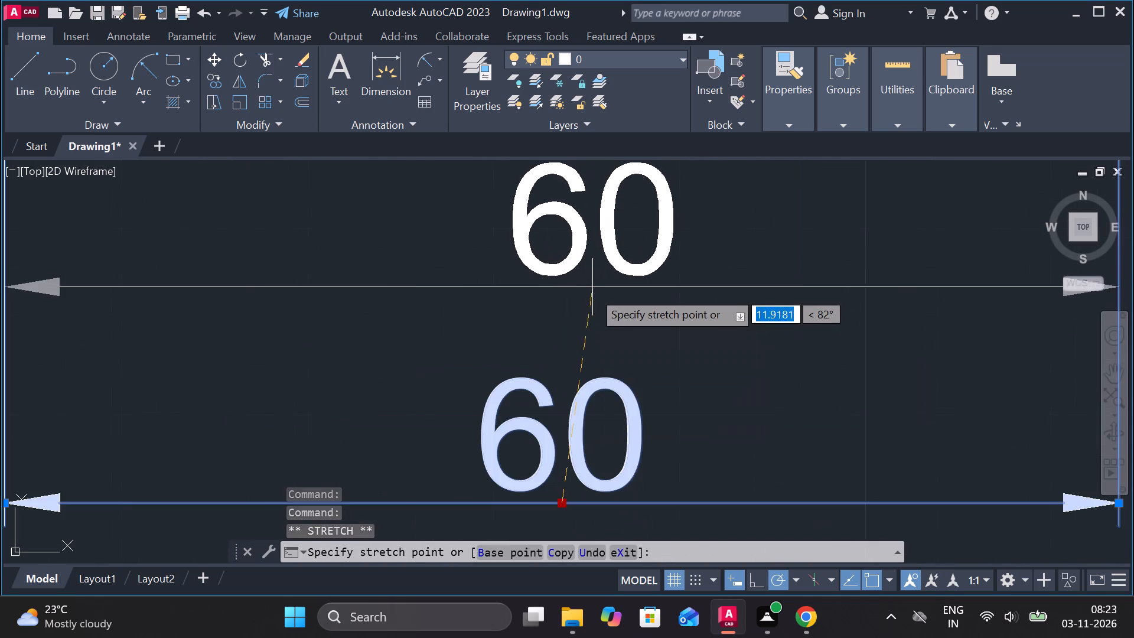
left_click(592, 306)
scroll(595, 305, "down", 3)
Move the 124 base width dimension line up, closer to the 60 dimension.
left_click(605, 385)
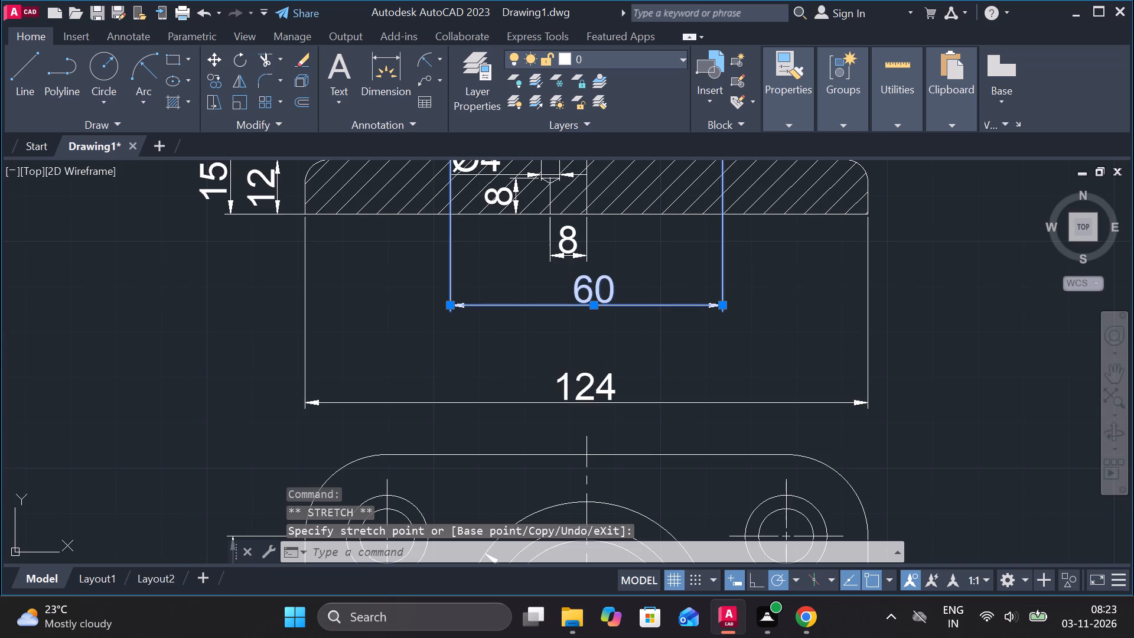
left_click(586, 401)
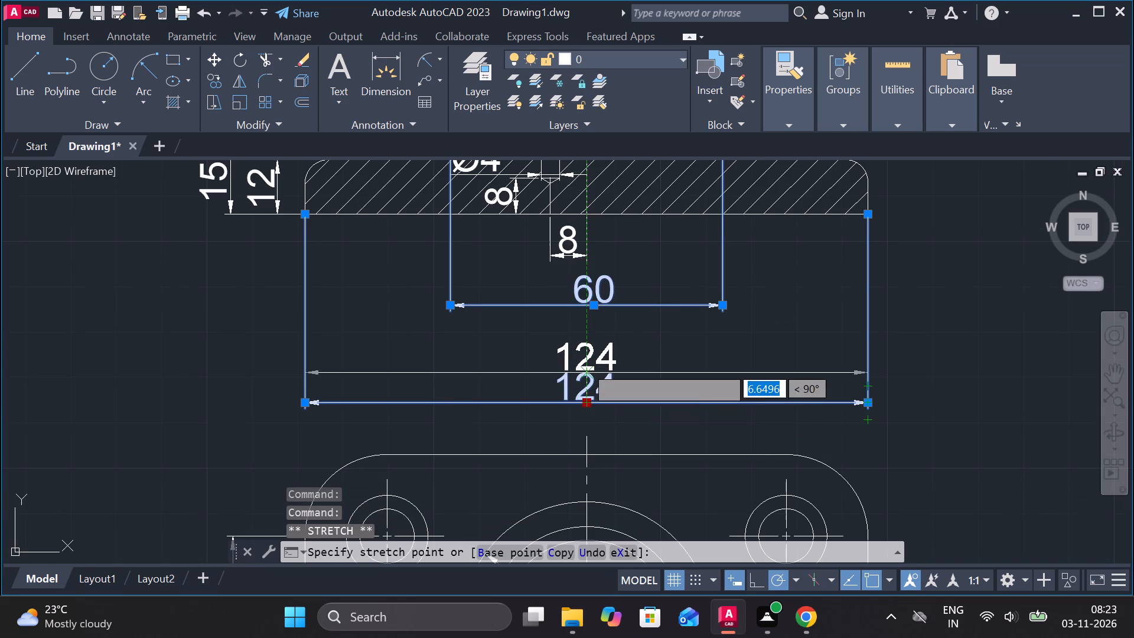
scroll(584, 354, "up", 2)
left_click(584, 354)
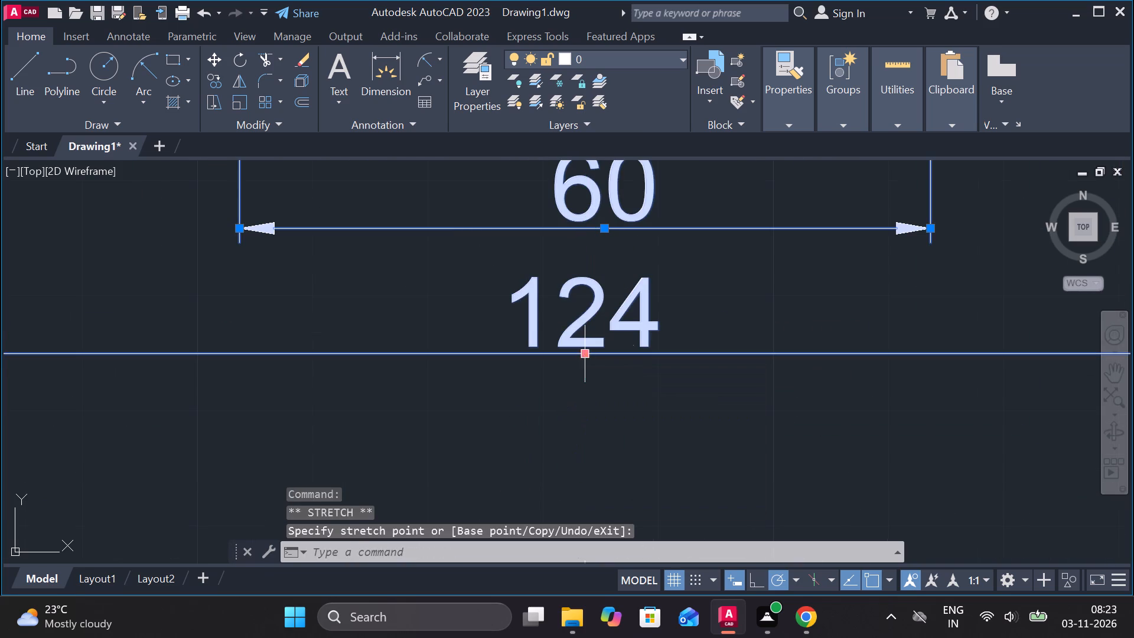
scroll(646, 339, "down", 2)
key("Escape")
scroll(711, 335, "down", 3)
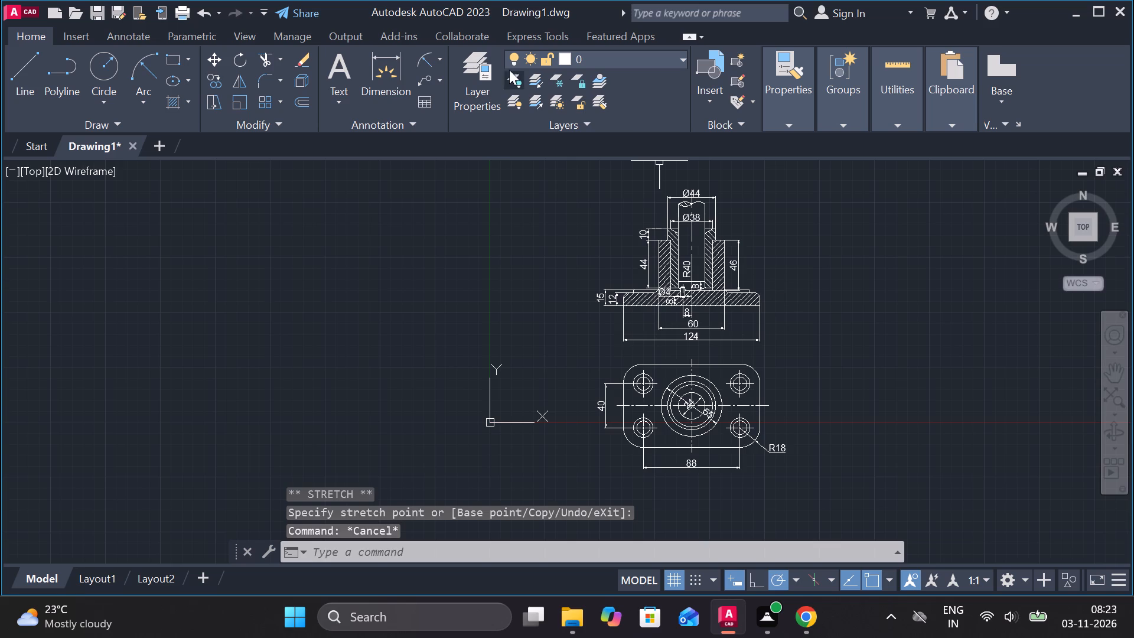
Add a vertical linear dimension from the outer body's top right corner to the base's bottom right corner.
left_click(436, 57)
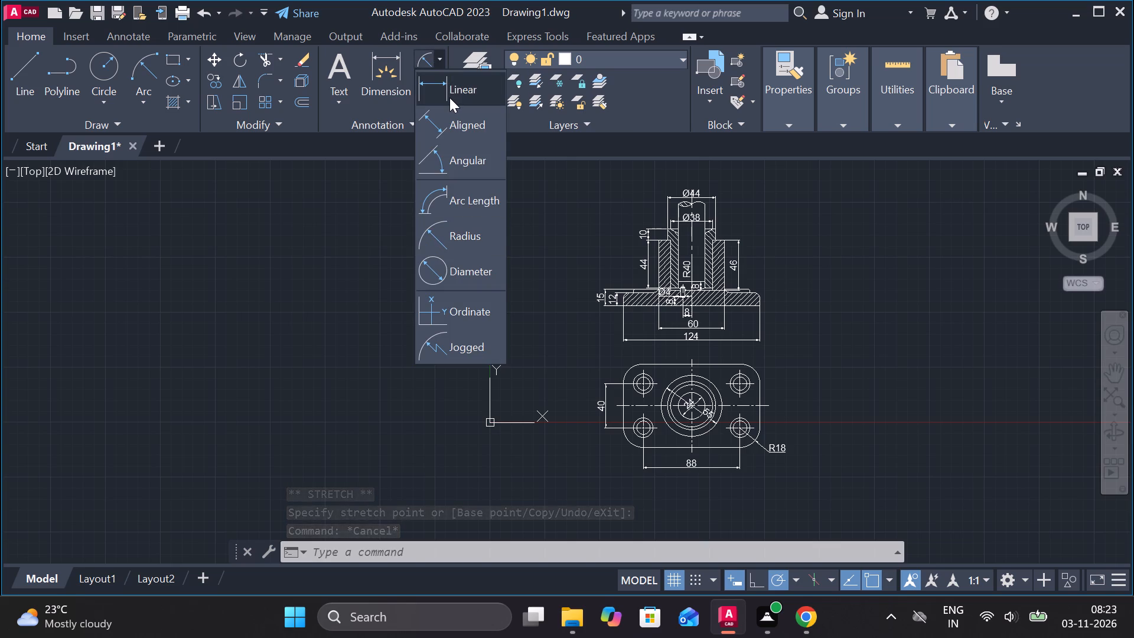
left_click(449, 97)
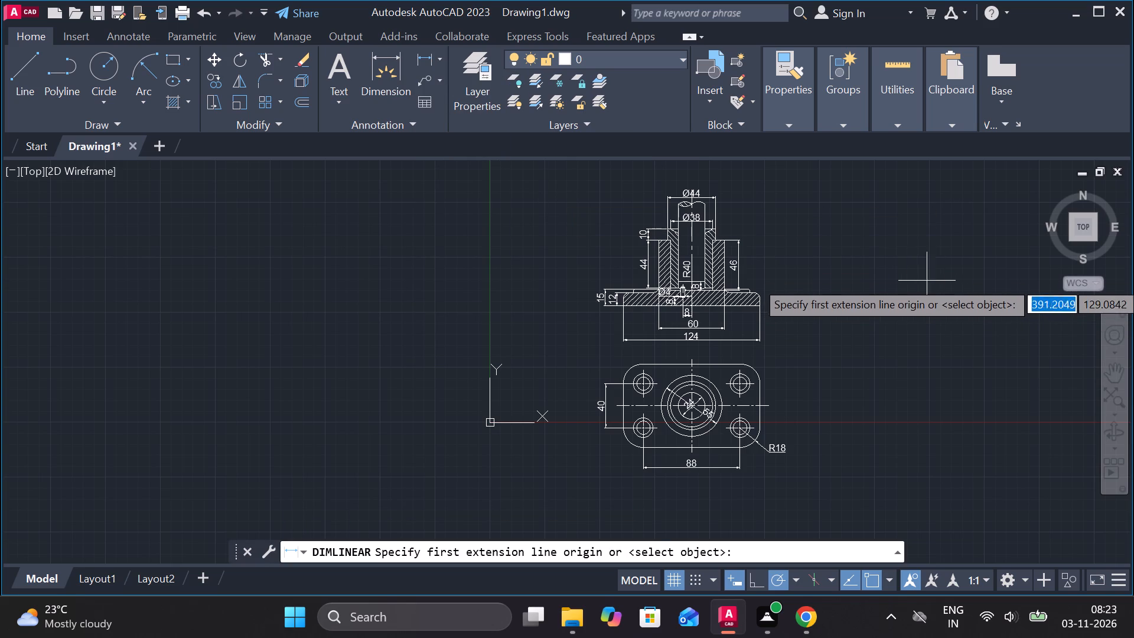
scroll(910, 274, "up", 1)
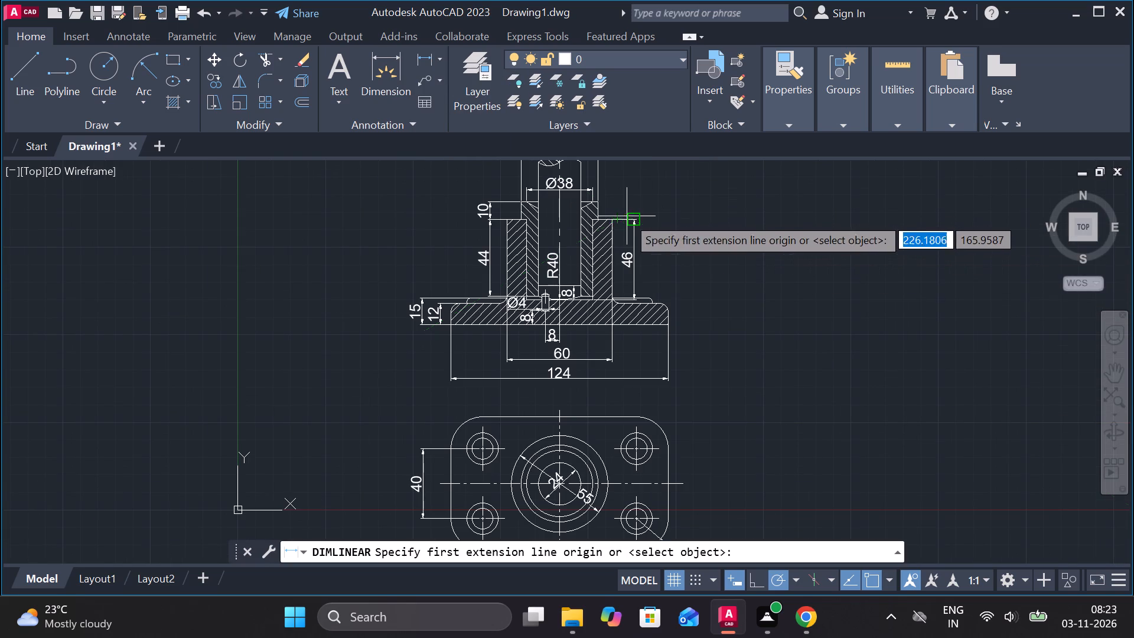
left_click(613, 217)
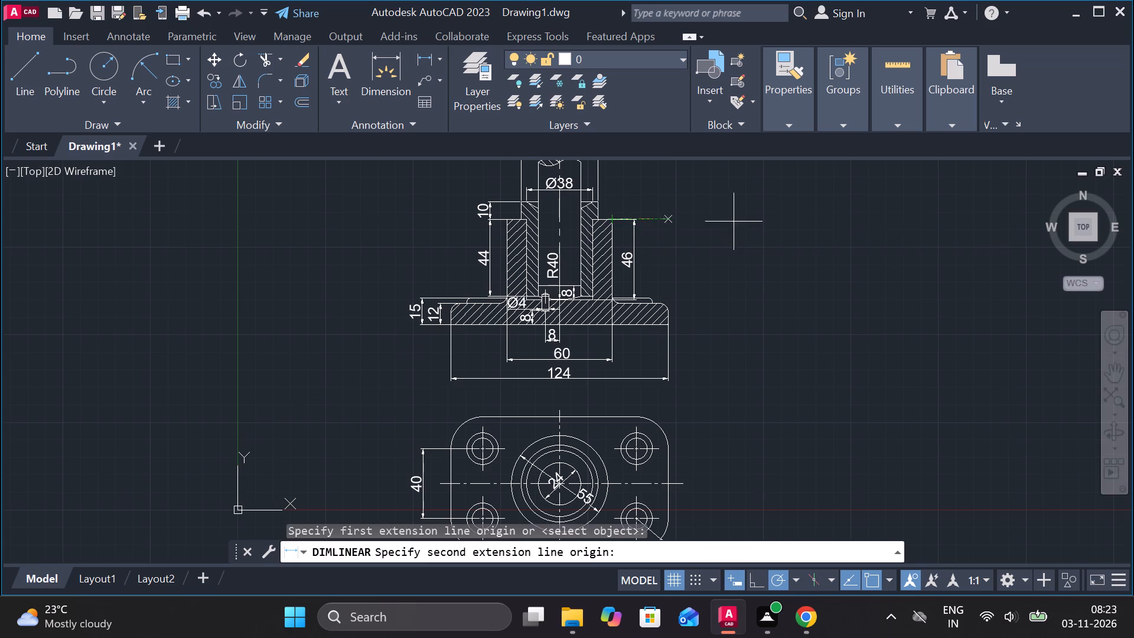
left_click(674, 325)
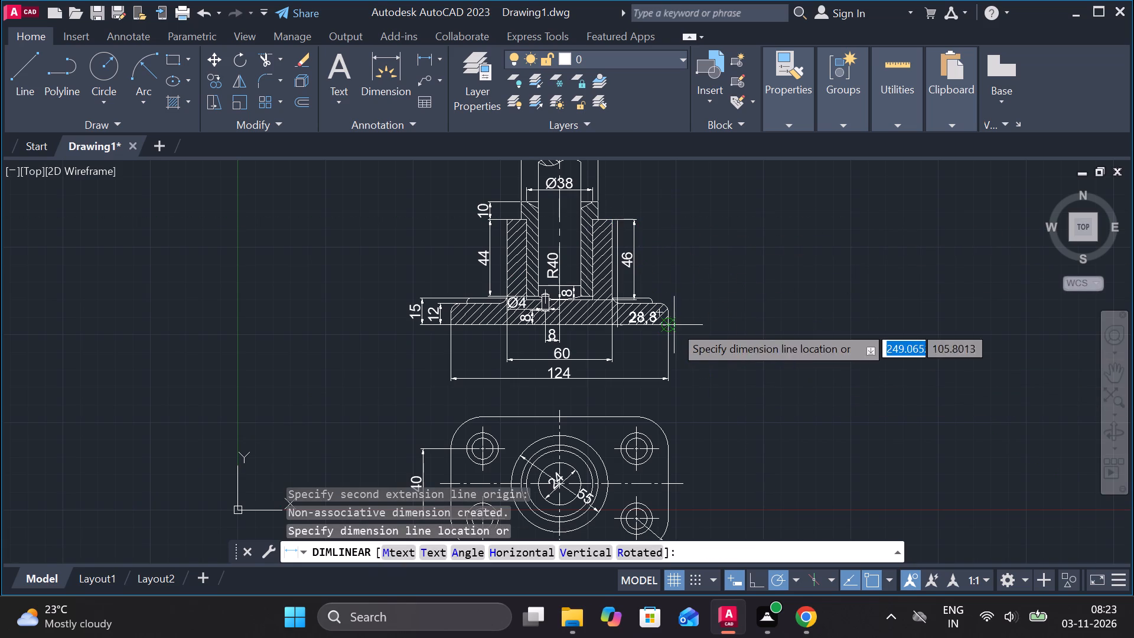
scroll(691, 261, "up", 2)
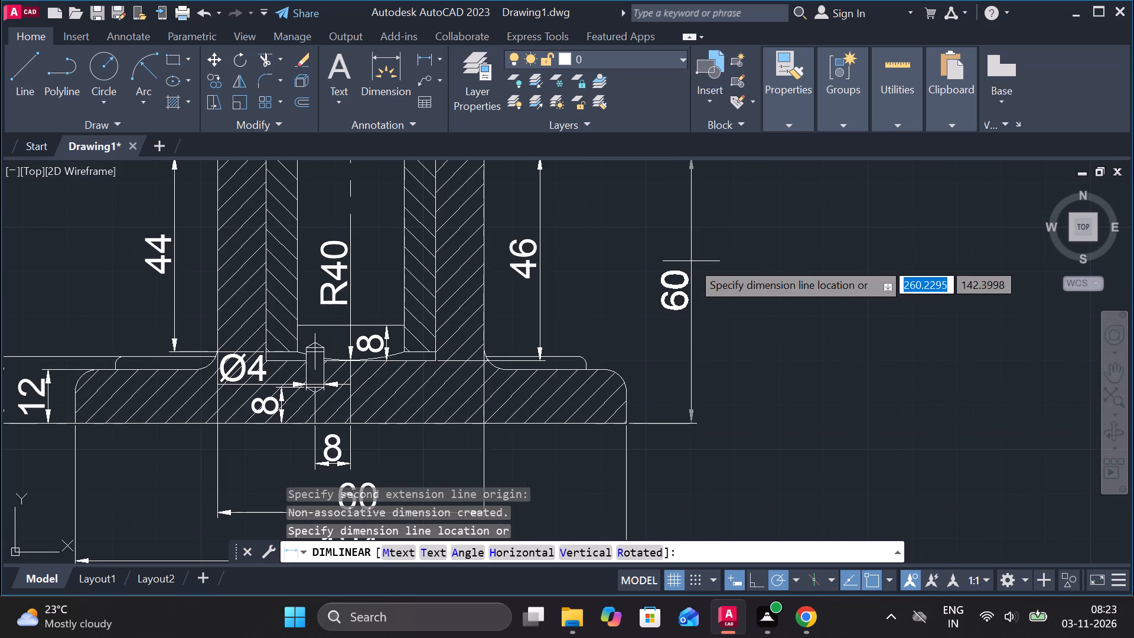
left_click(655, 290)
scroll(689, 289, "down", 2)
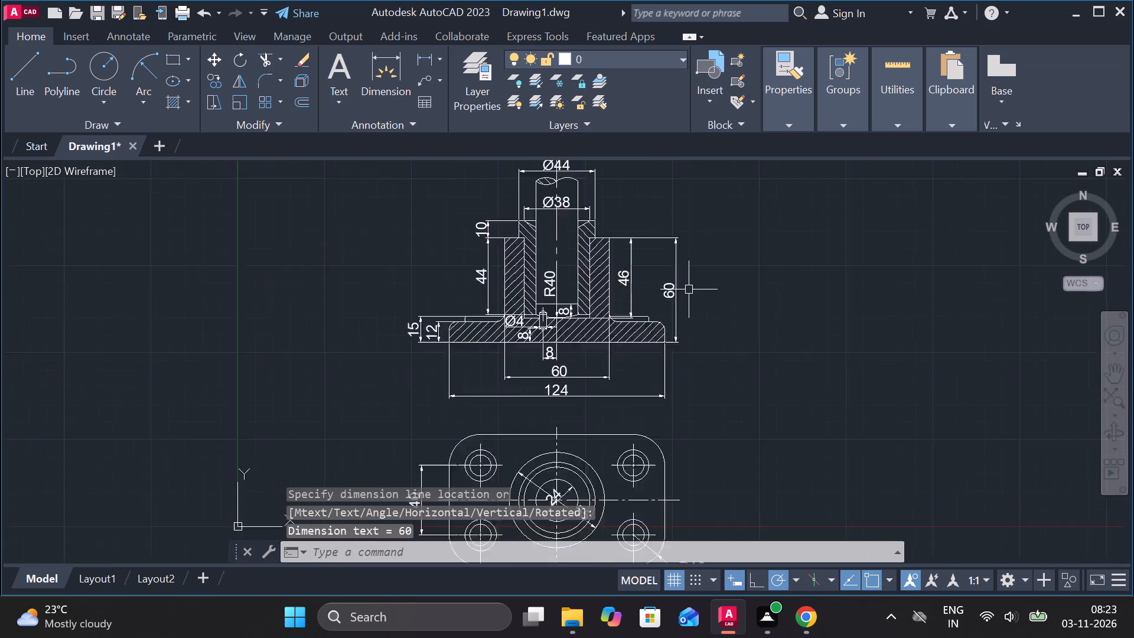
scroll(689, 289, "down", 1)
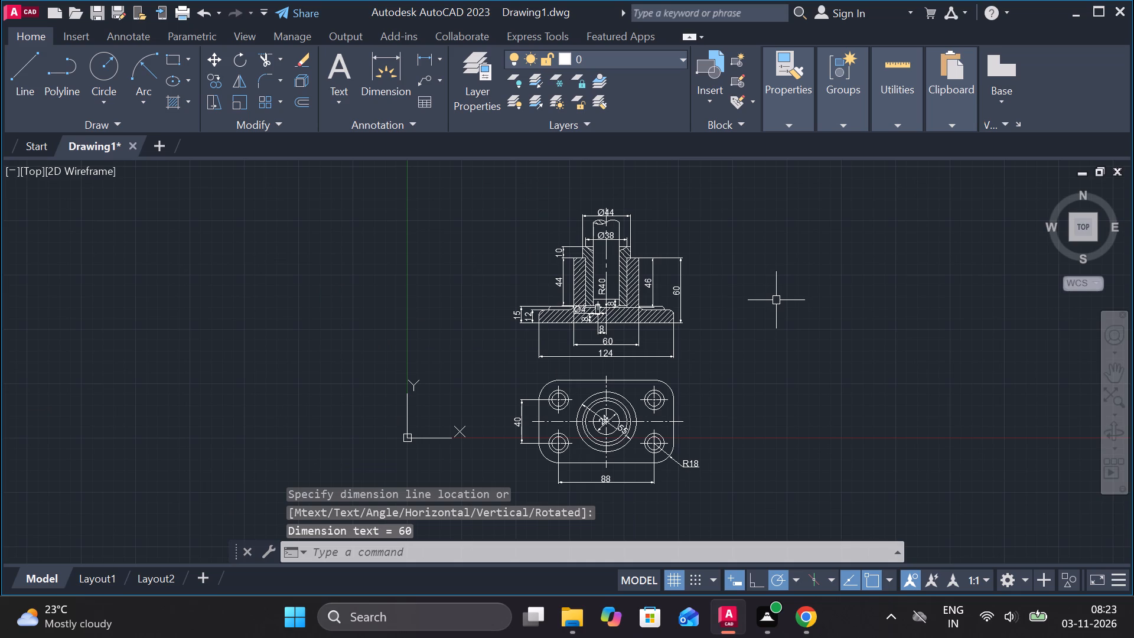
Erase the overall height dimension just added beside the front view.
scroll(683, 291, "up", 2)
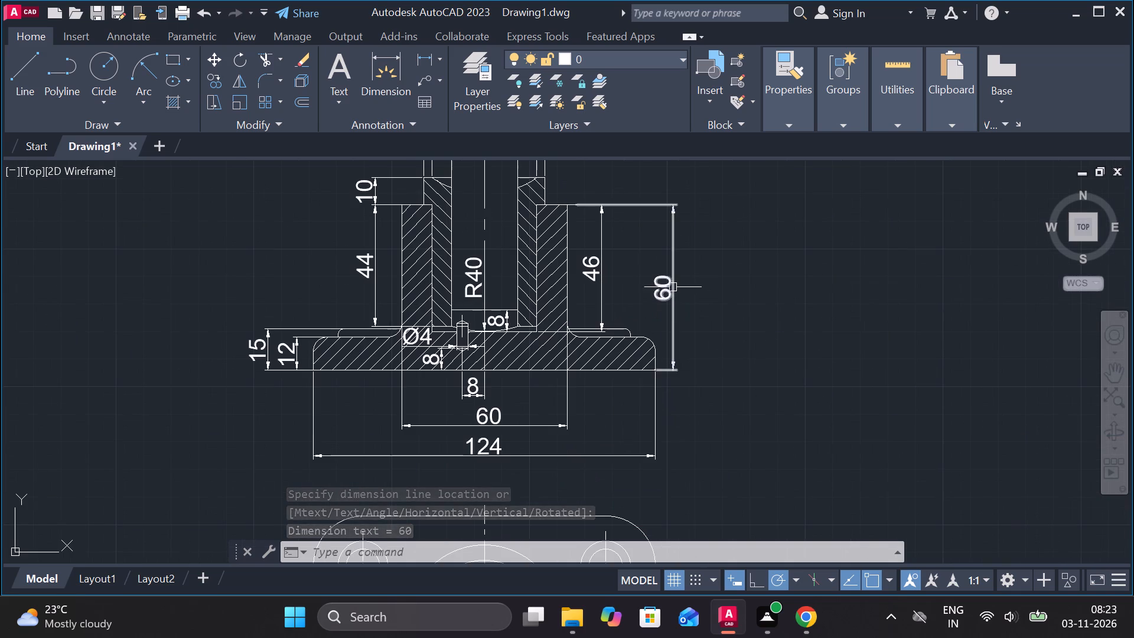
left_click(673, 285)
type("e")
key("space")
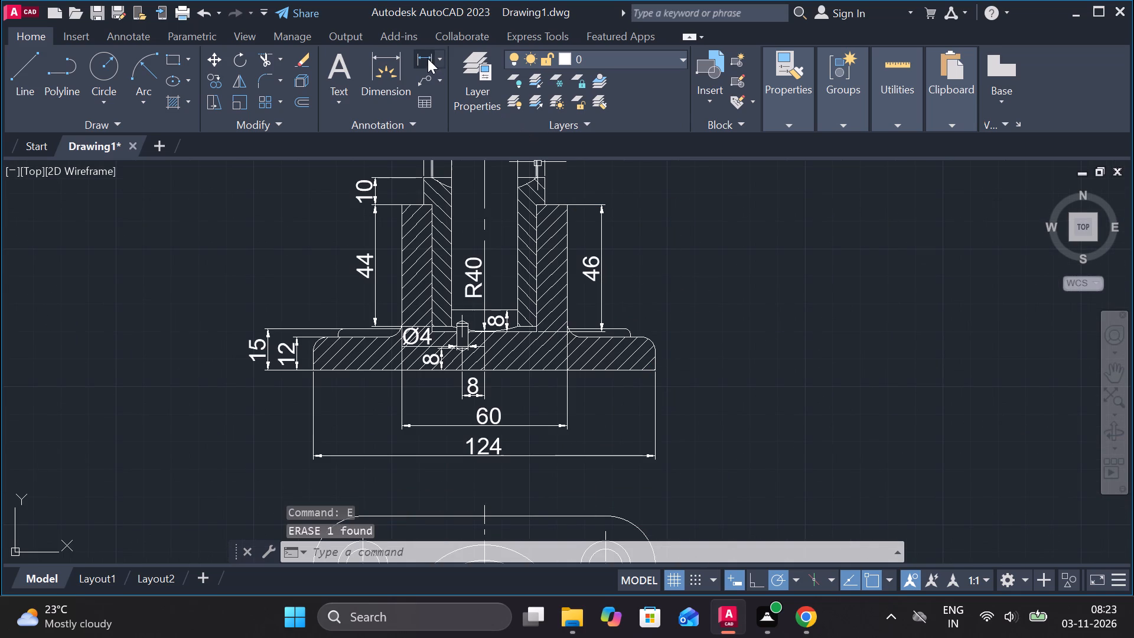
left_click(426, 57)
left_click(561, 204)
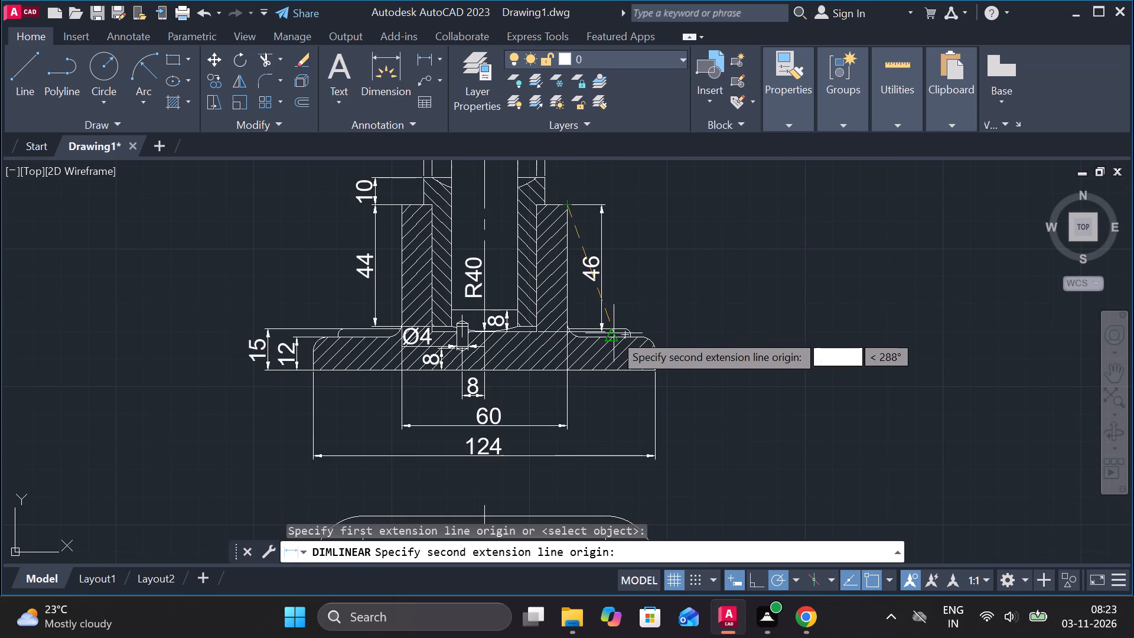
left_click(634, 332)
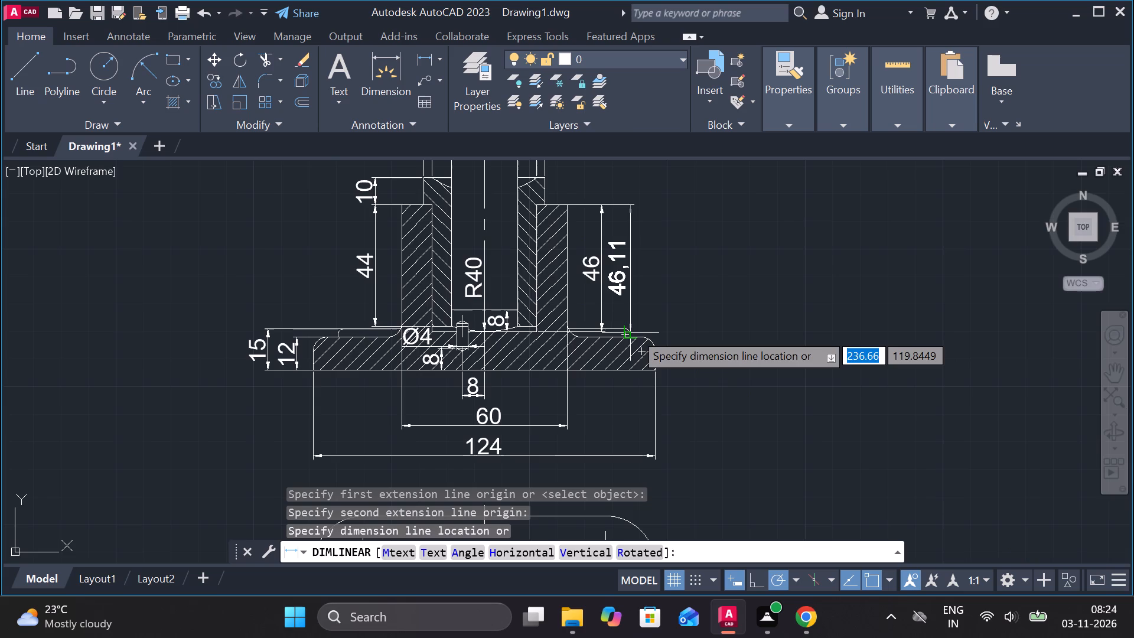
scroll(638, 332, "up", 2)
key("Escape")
Add a vertical linear dimension between the base flange's upper surface and the outer body's top, placed outside the 46 dimension.
key("space")
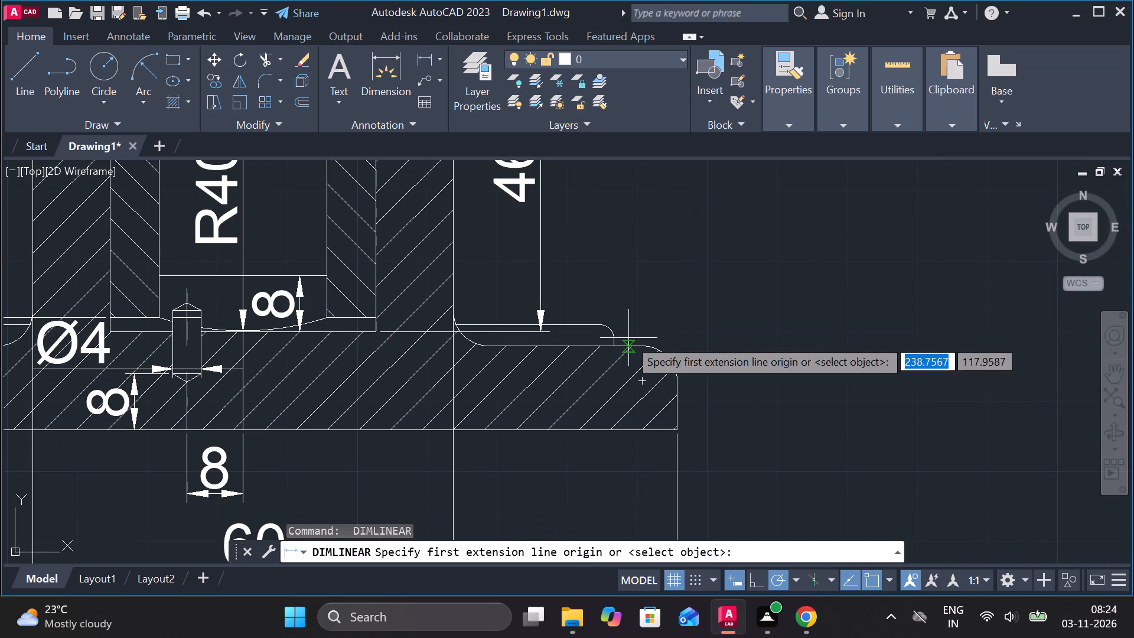
left_click(628, 338)
scroll(648, 277, "down", 2)
left_click(591, 178)
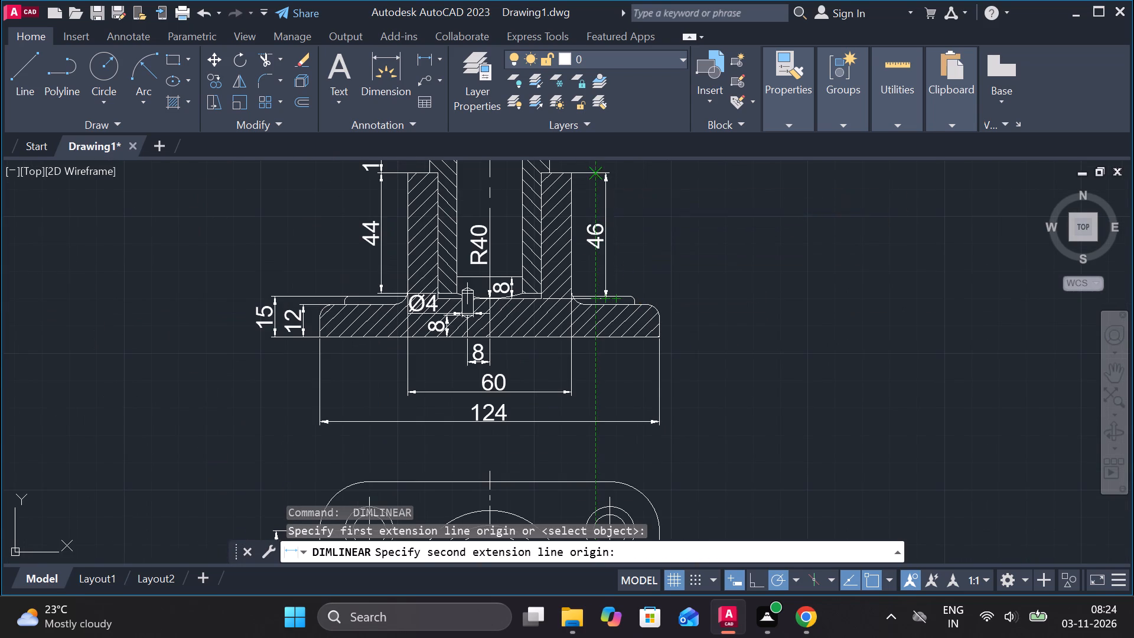
left_click(669, 259)
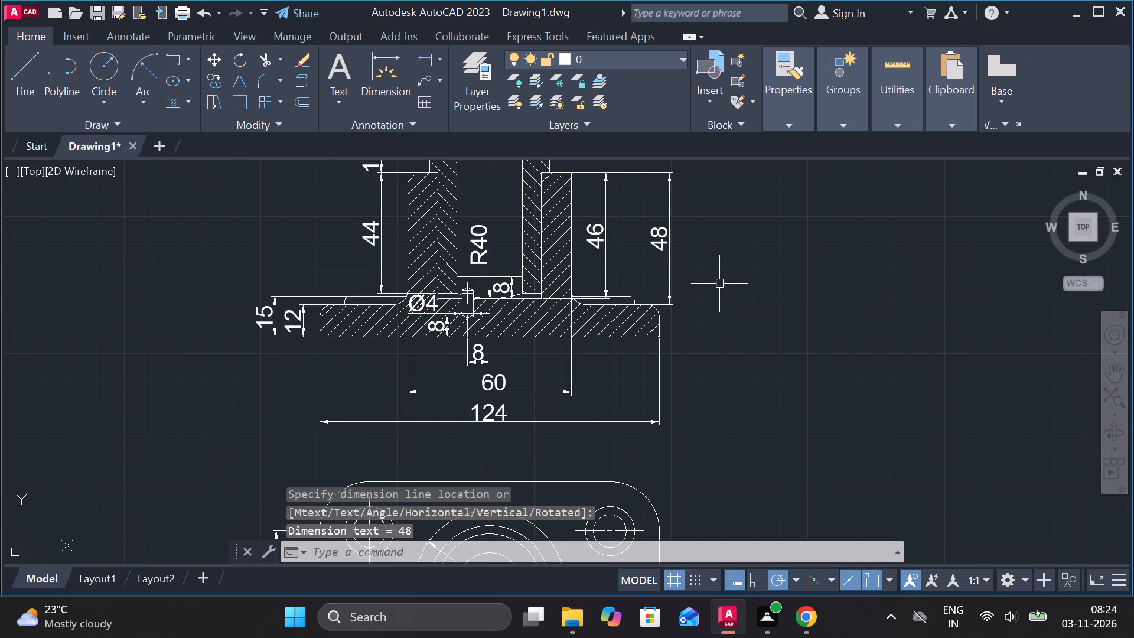
Add a multileader pointing to the bush's hatched upper-left wall, with the text 3 at height 8, landing outside the upper left of the view.
scroll(717, 281, "down", 2)
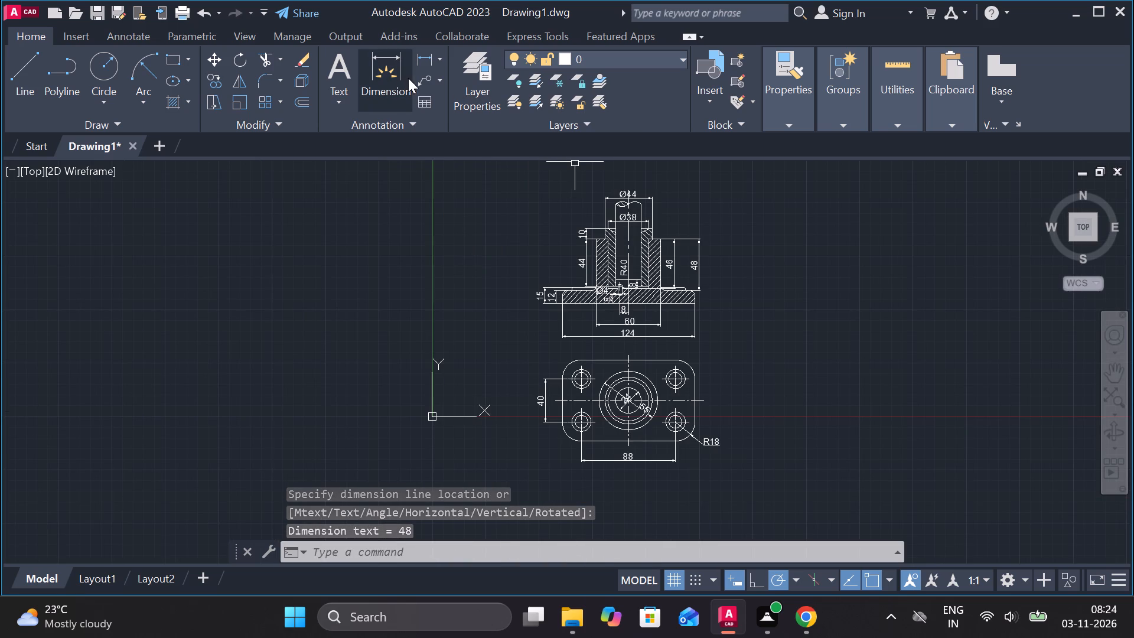
left_click(419, 79)
scroll(603, 234, "up", 3)
middle_click_drag(579, 243, 582, 295)
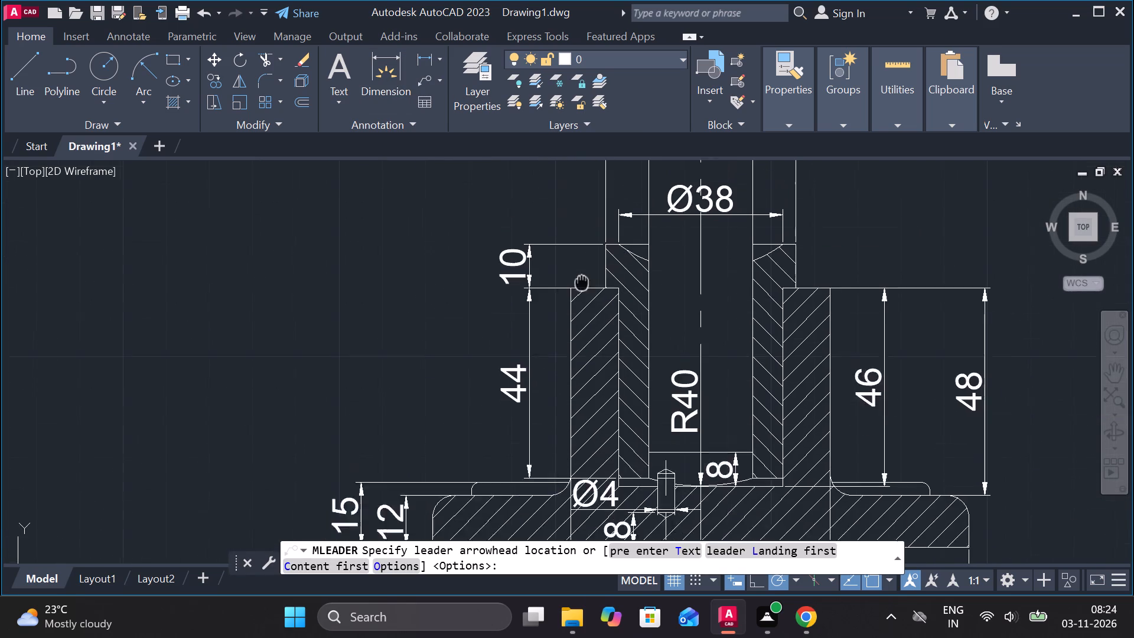
middle_click_drag(582, 295, 581, 340)
scroll(622, 330, "up", 2)
left_click(618, 329)
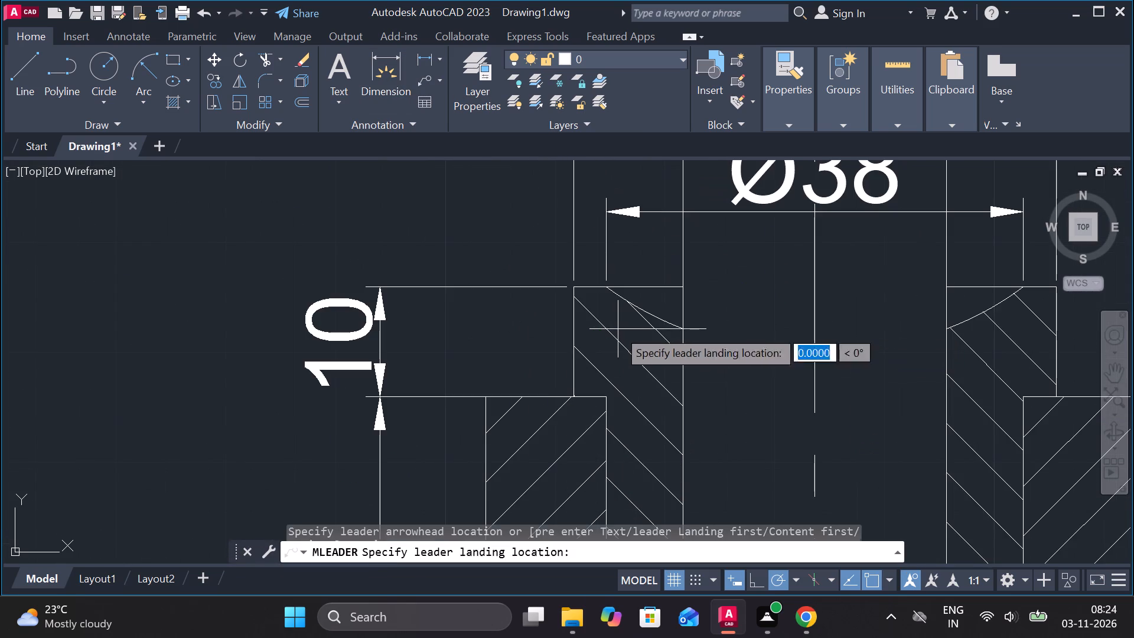
scroll(553, 235, "down", 2)
middle_click_drag(563, 263, 577, 334)
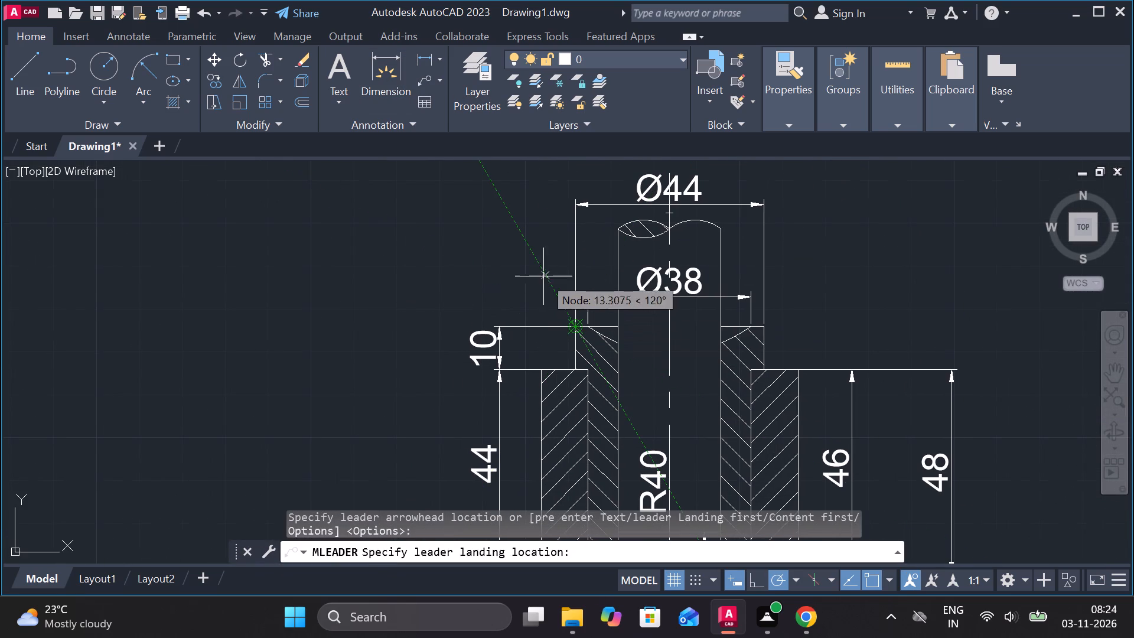
left_click(520, 253)
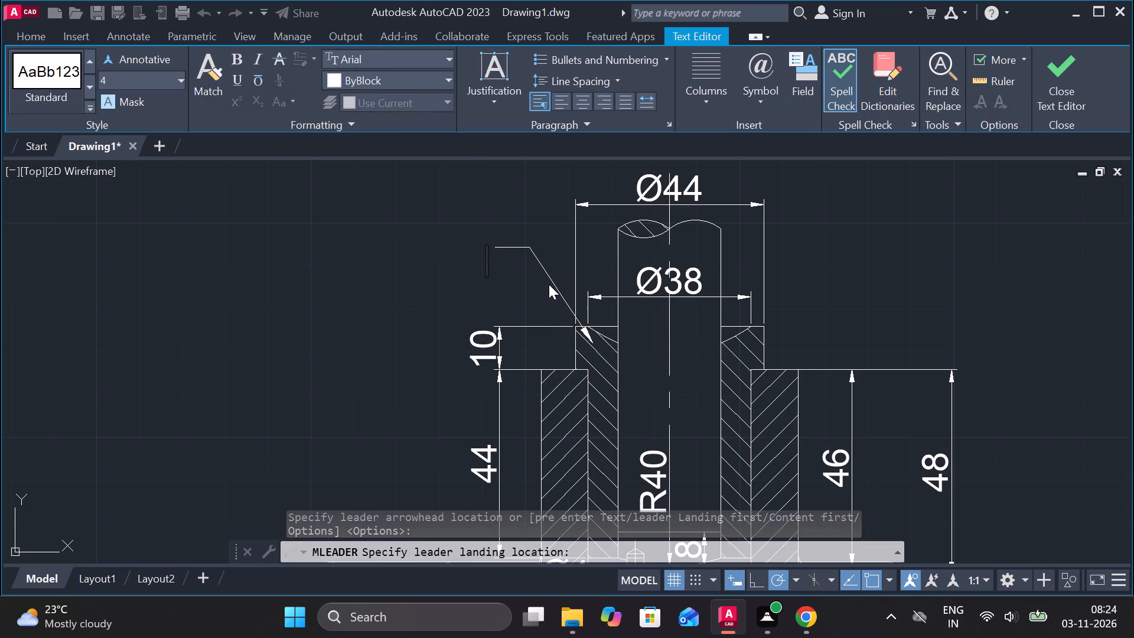
left_click(139, 79)
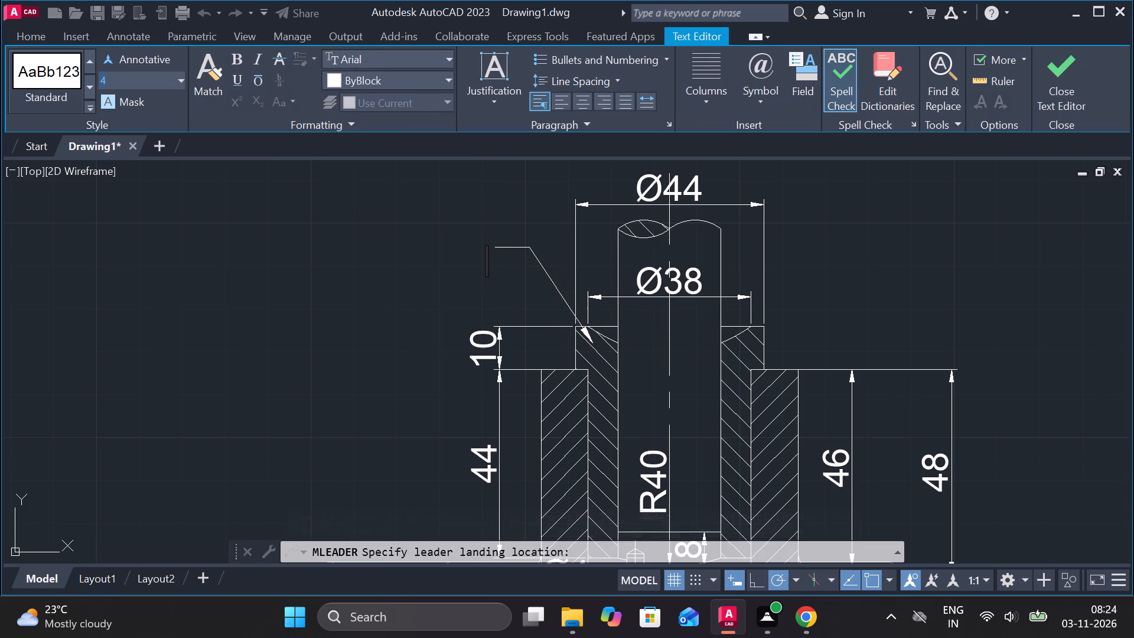
key("8")
key("Return")
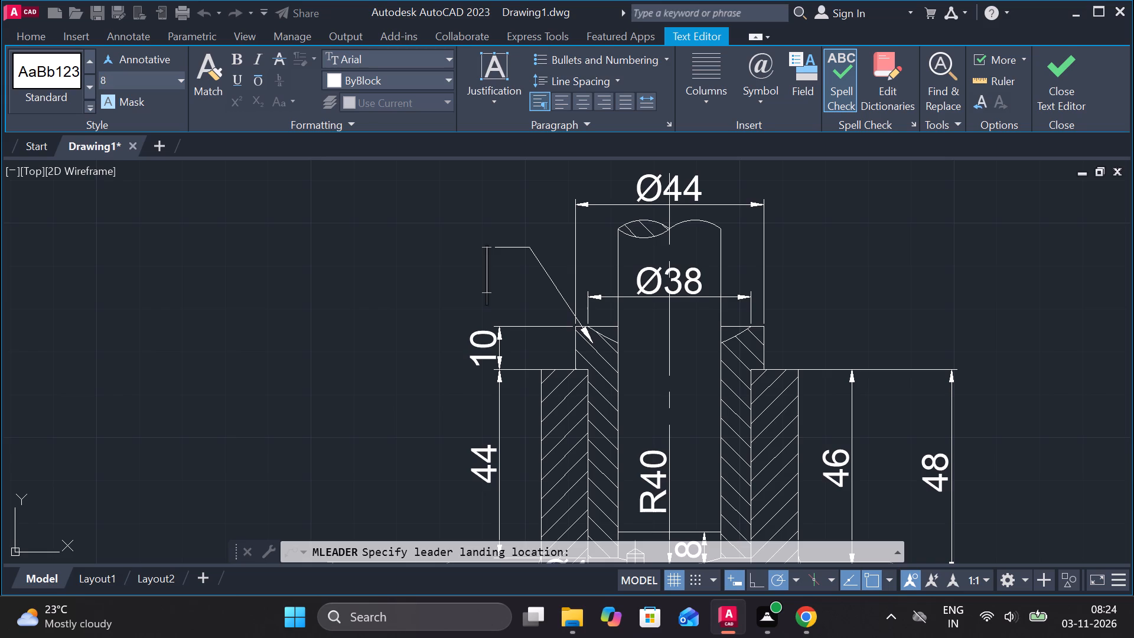
key("3")
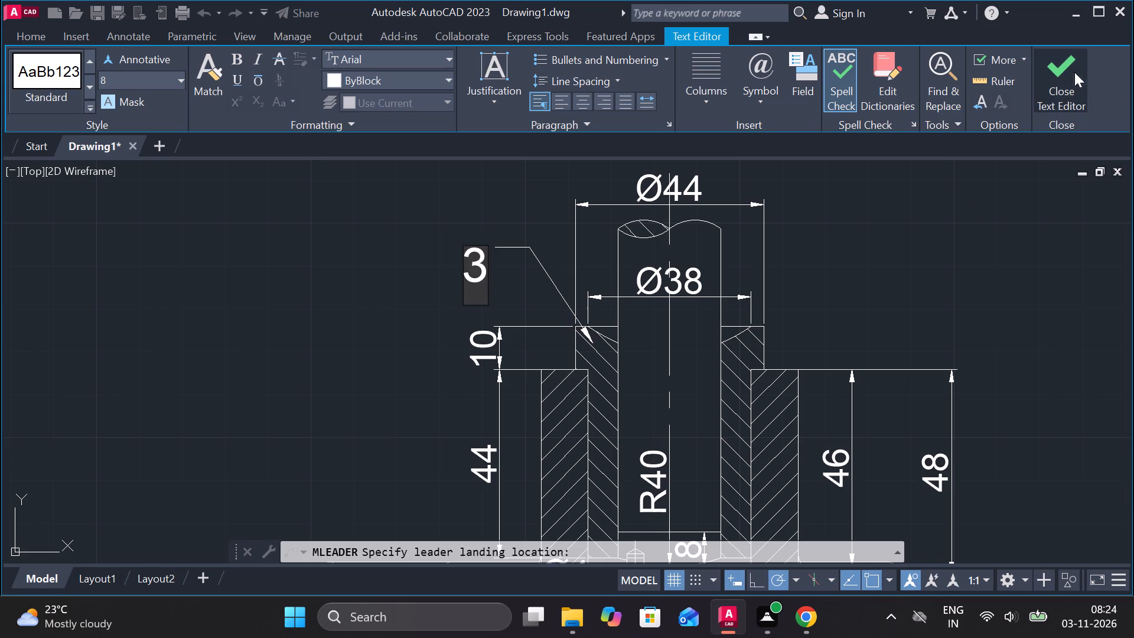
left_click(1064, 71)
Set the text height of the leader labelled 3 at the front view's upper left to 10.
scroll(830, 236, "down", 2)
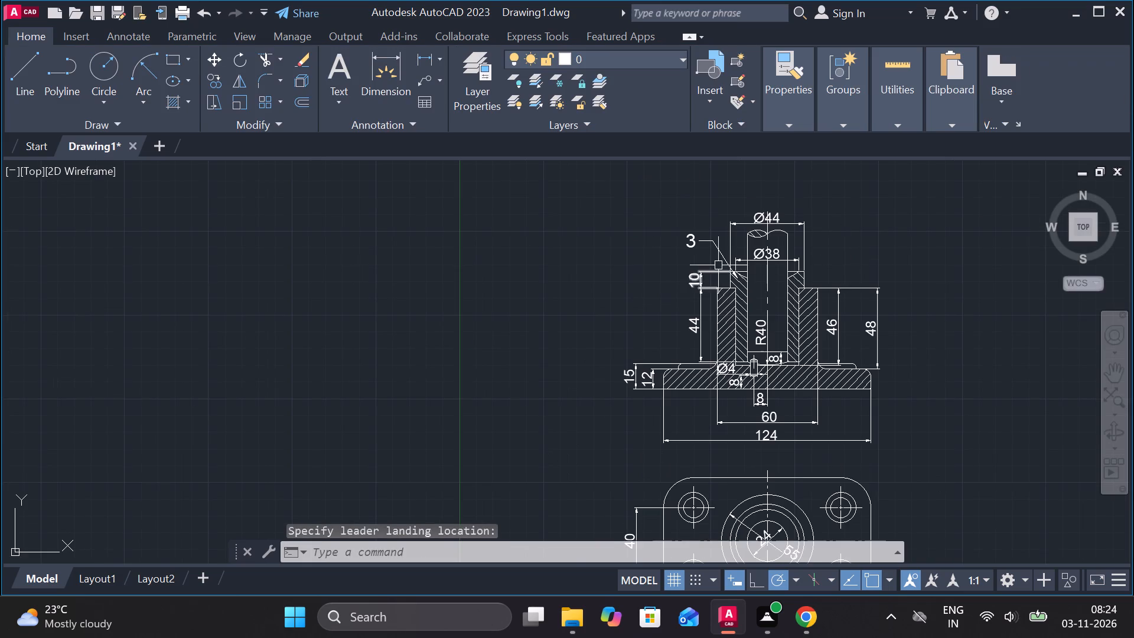
scroll(716, 263, "up", 3)
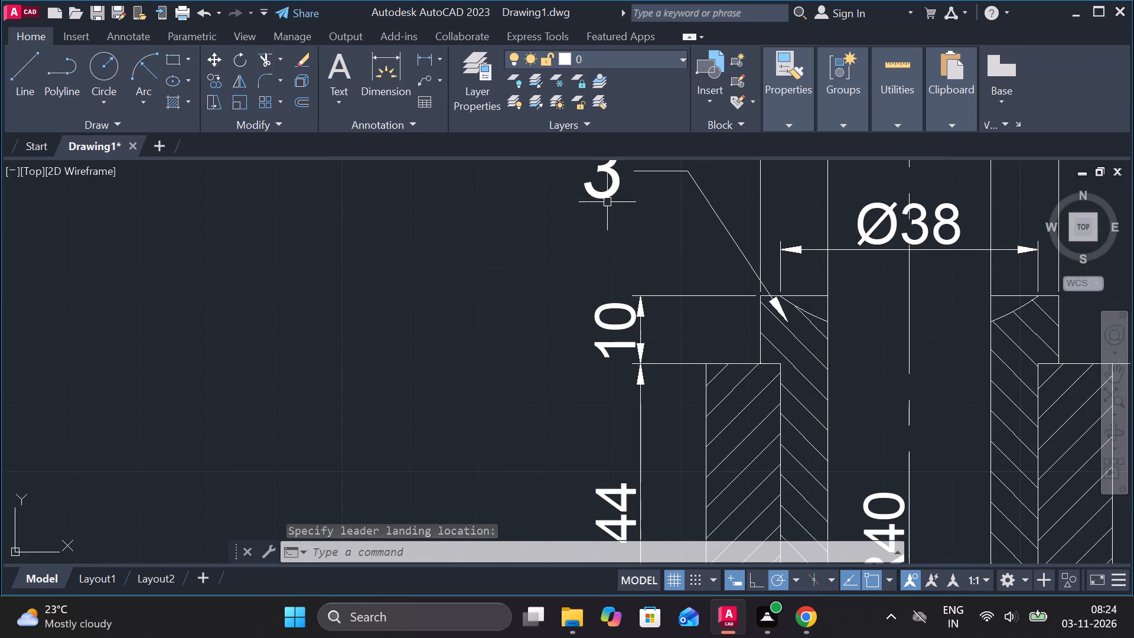
double_click(607, 194)
left_click_drag(617, 197, 591, 188)
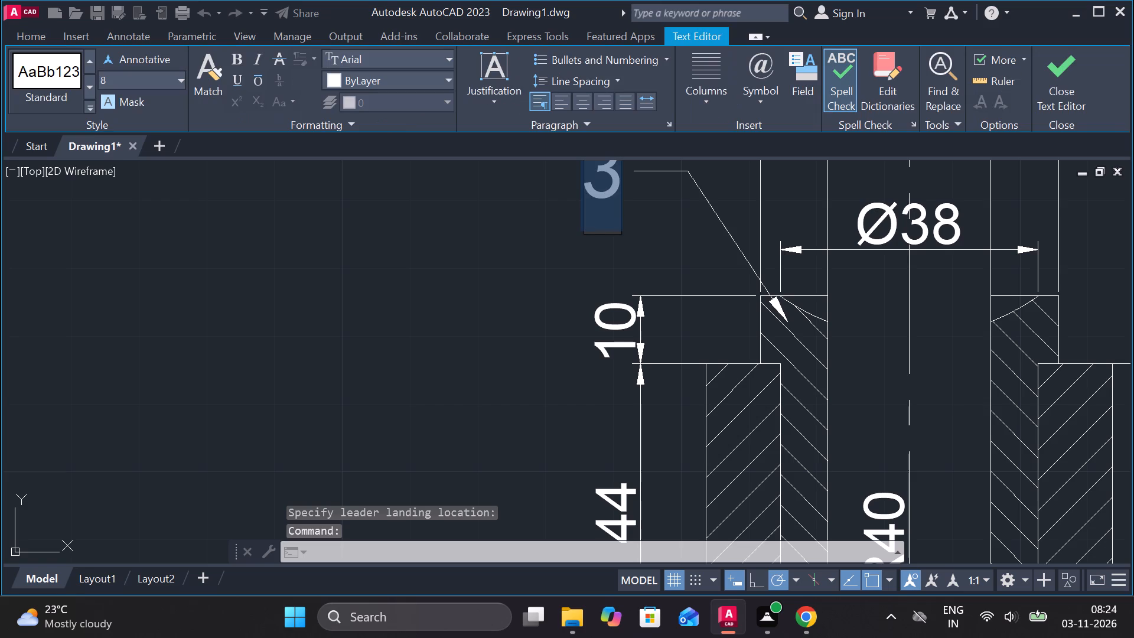
left_click_drag(591, 188, 564, 179)
left_click(150, 83)
key("1")
key("0")
key("Return")
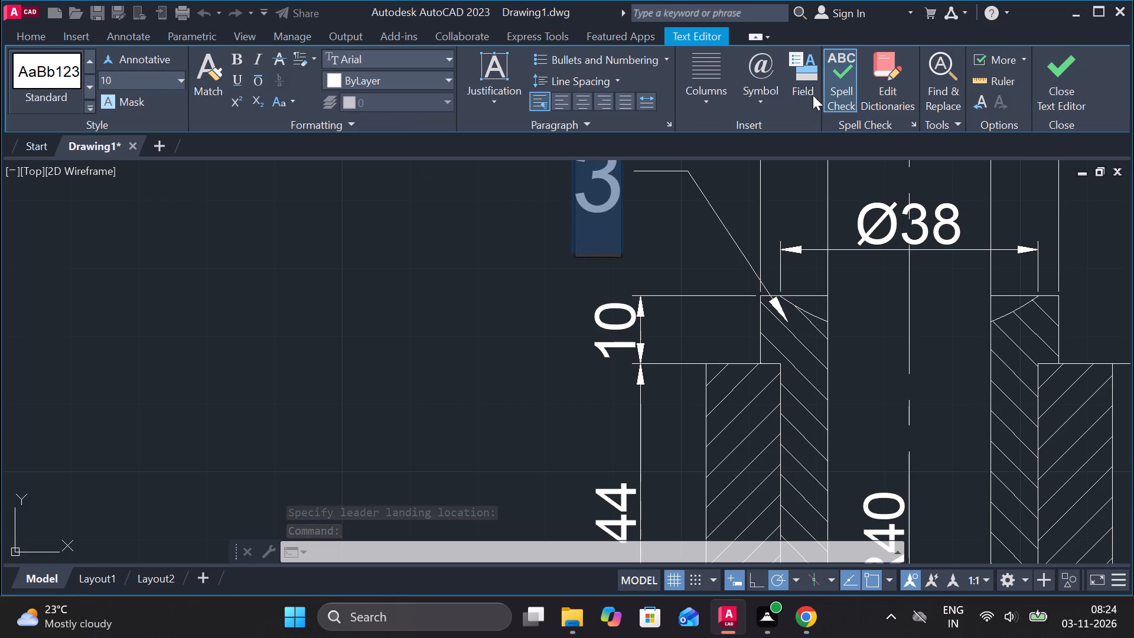
left_click(1076, 73)
Add a multileader pointing to the central shaft, with the text 4 at height 10, landing outside the bush's upper right.
scroll(694, 265, "down", 1)
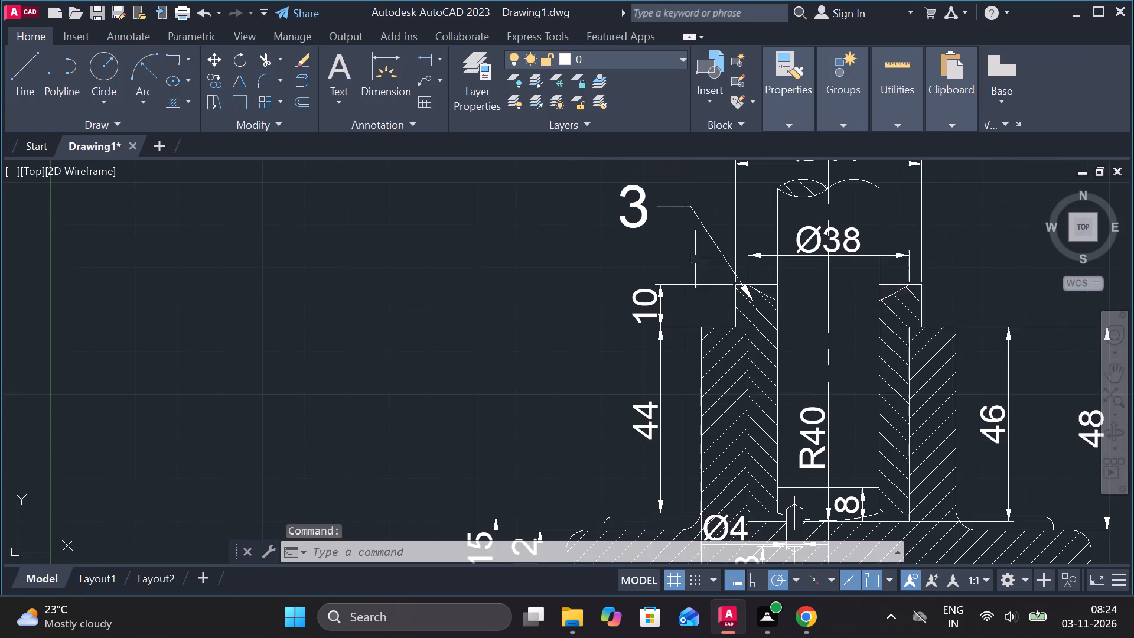
middle_click_drag(934, 275, 529, 353)
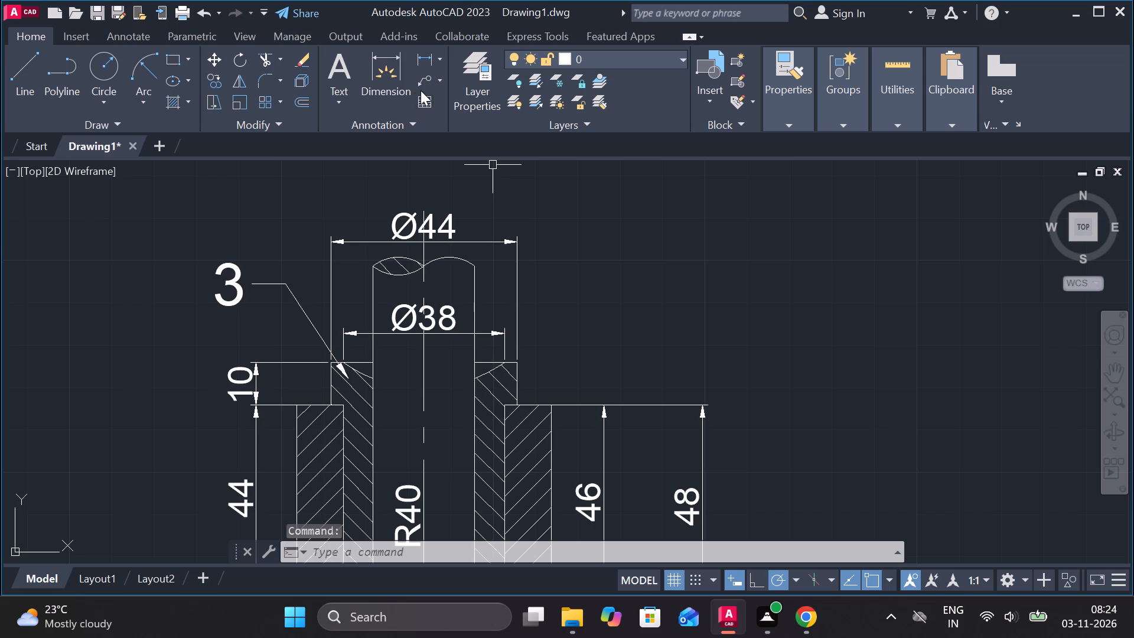
left_click(422, 77)
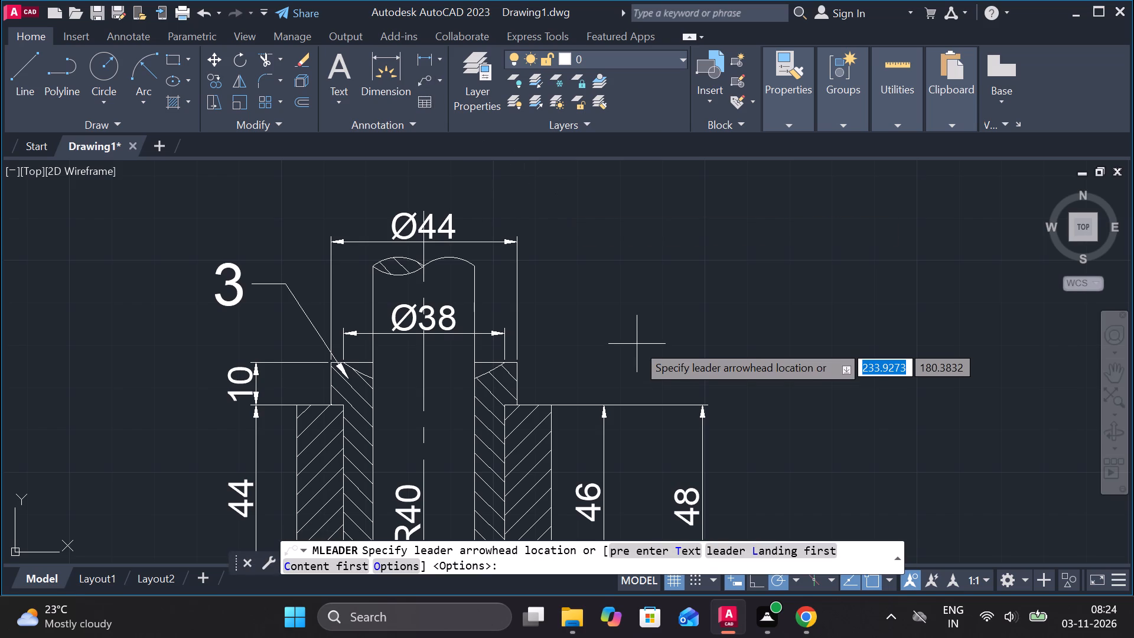
left_click(457, 402)
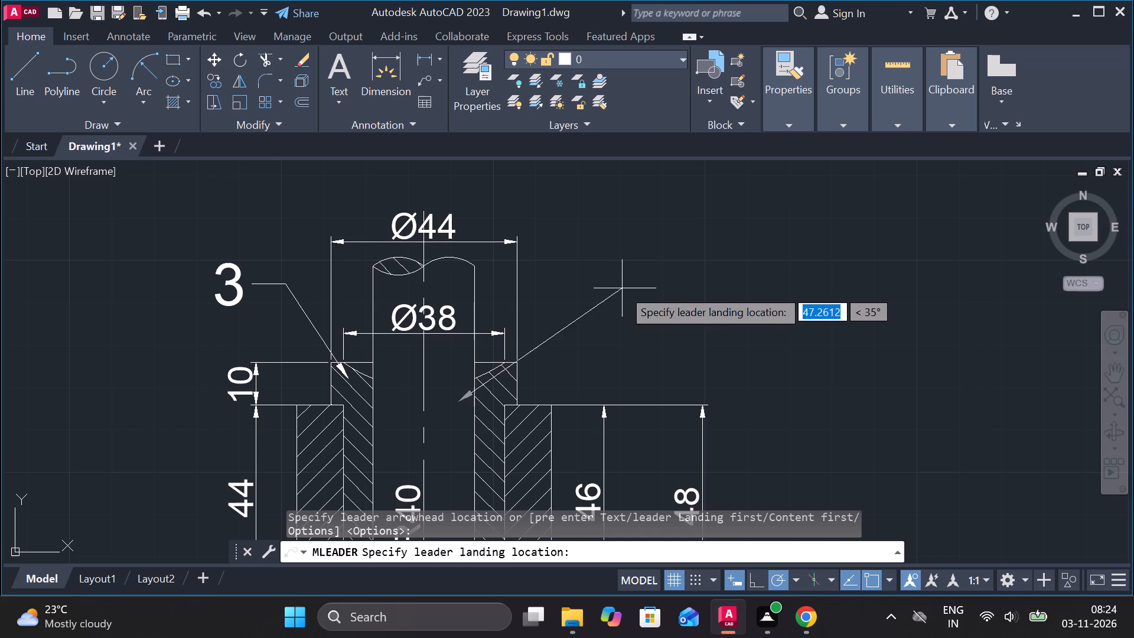
left_click(574, 339)
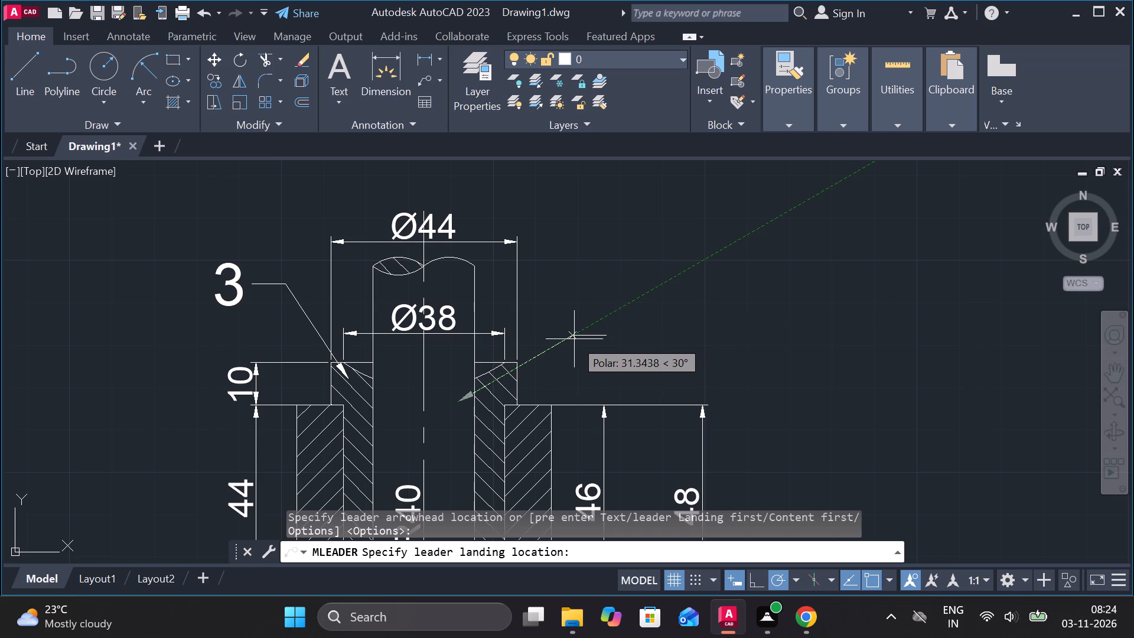
left_click(117, 82)
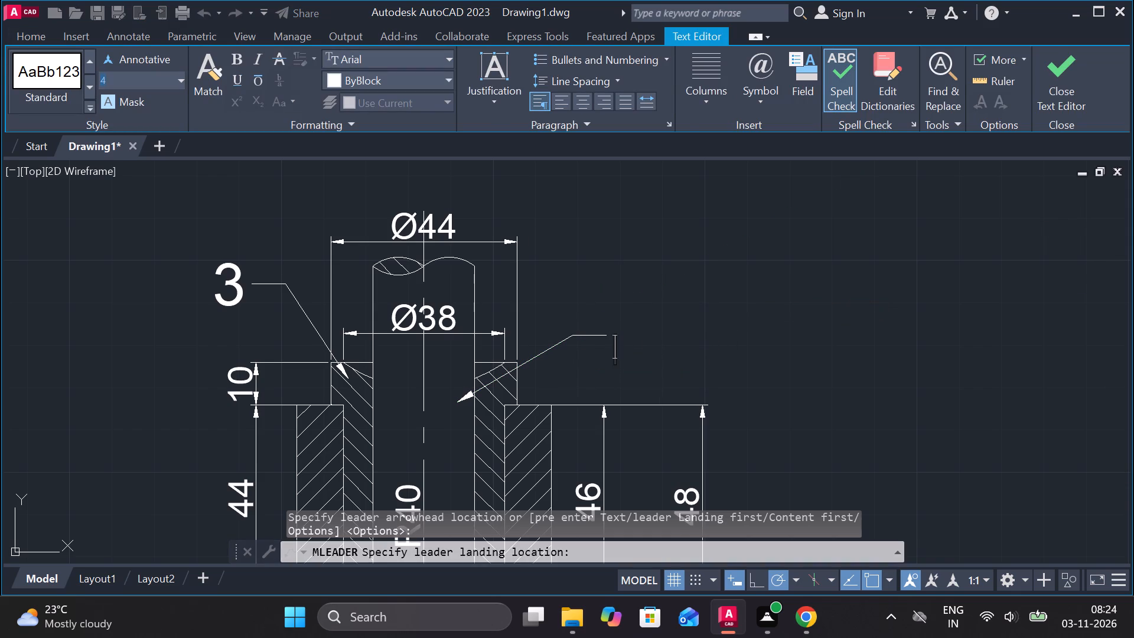
type("10")
key("Return")
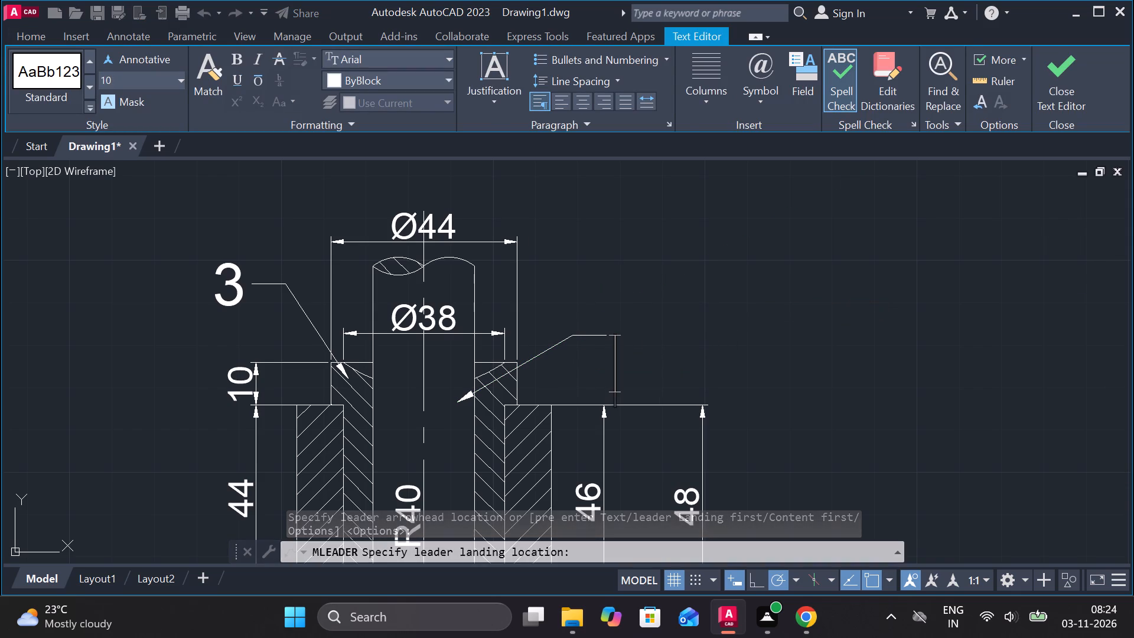
key("4")
left_click(1045, 77)
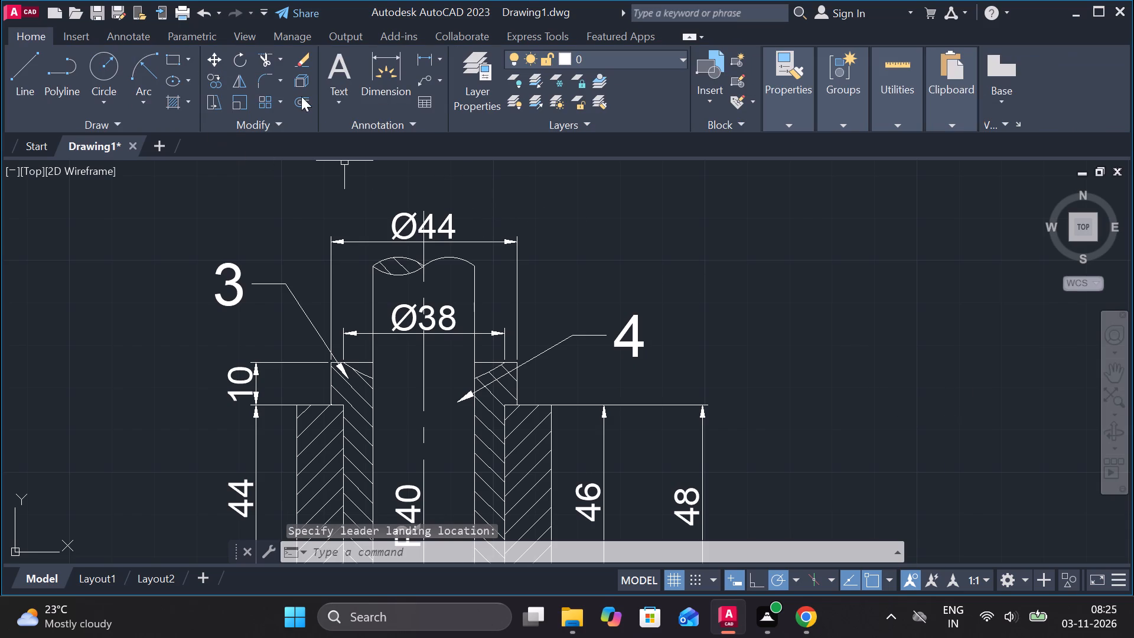
Add a multileader pointing to the 8 mm thick disc below the shaft, with the text 5 at height 10, landing near the 48 dimension.
left_click(417, 86)
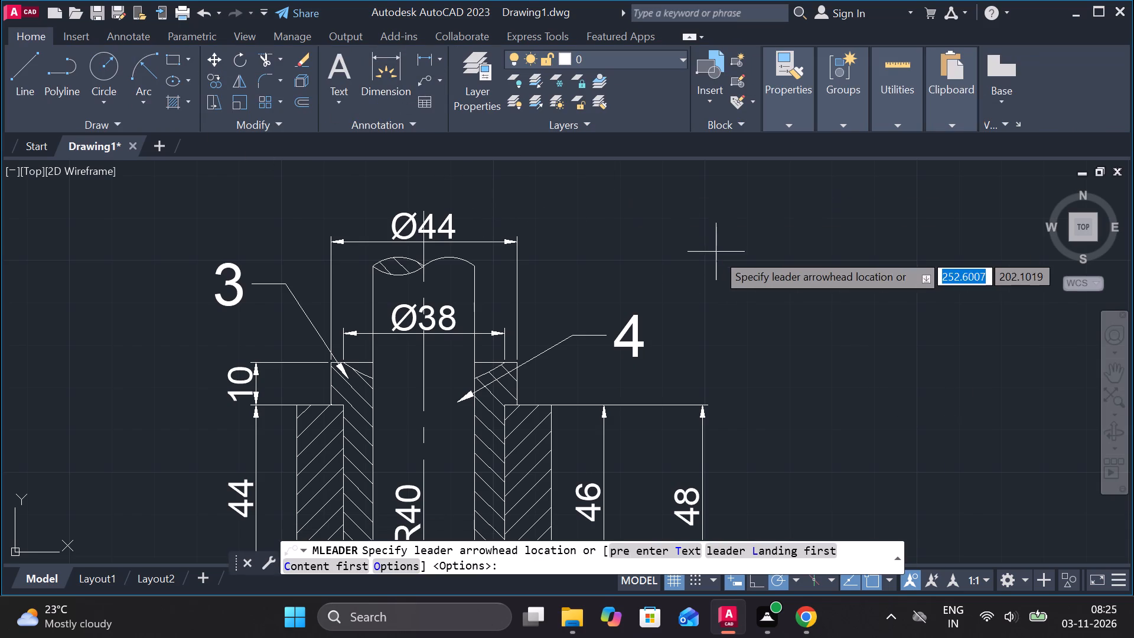
scroll(716, 253, "down", 2)
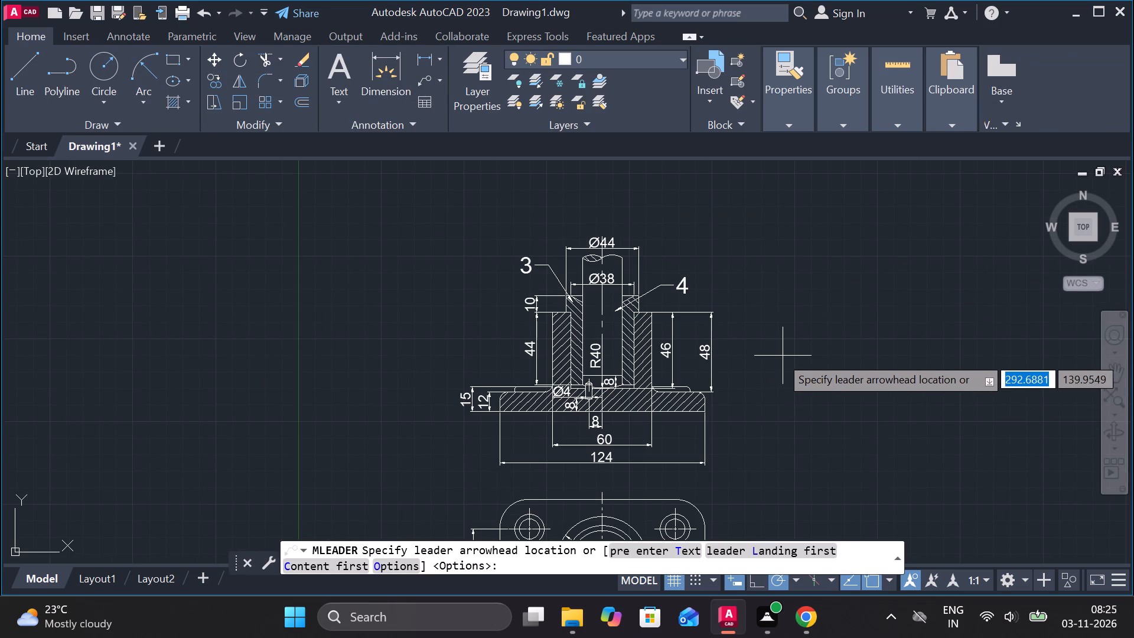
scroll(633, 429, "up", 2)
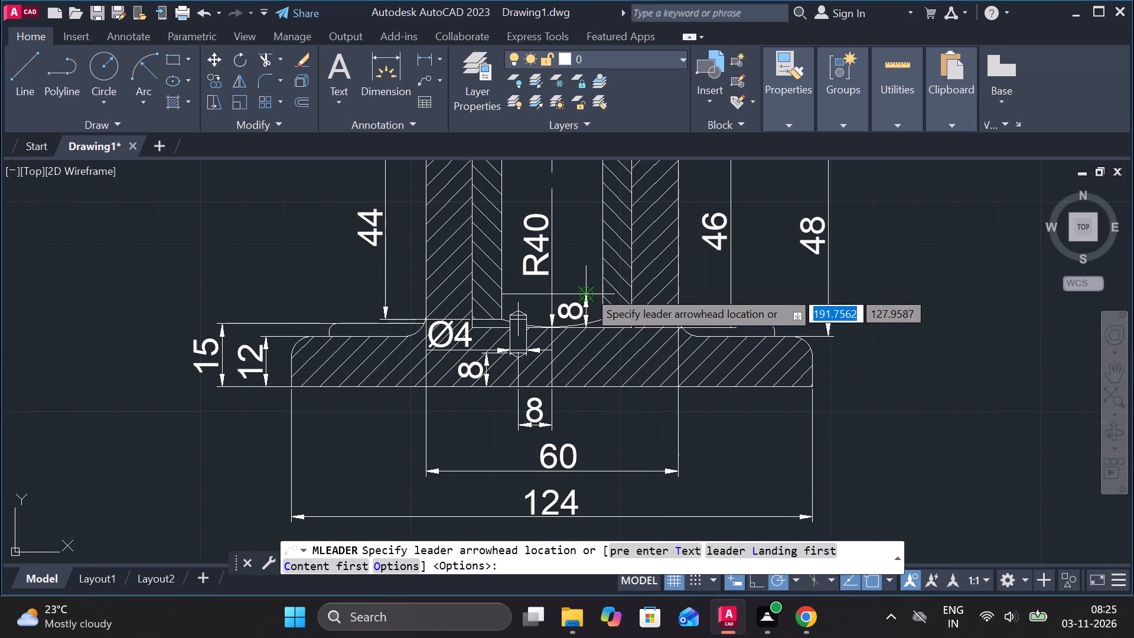
scroll(599, 297, "up", 3)
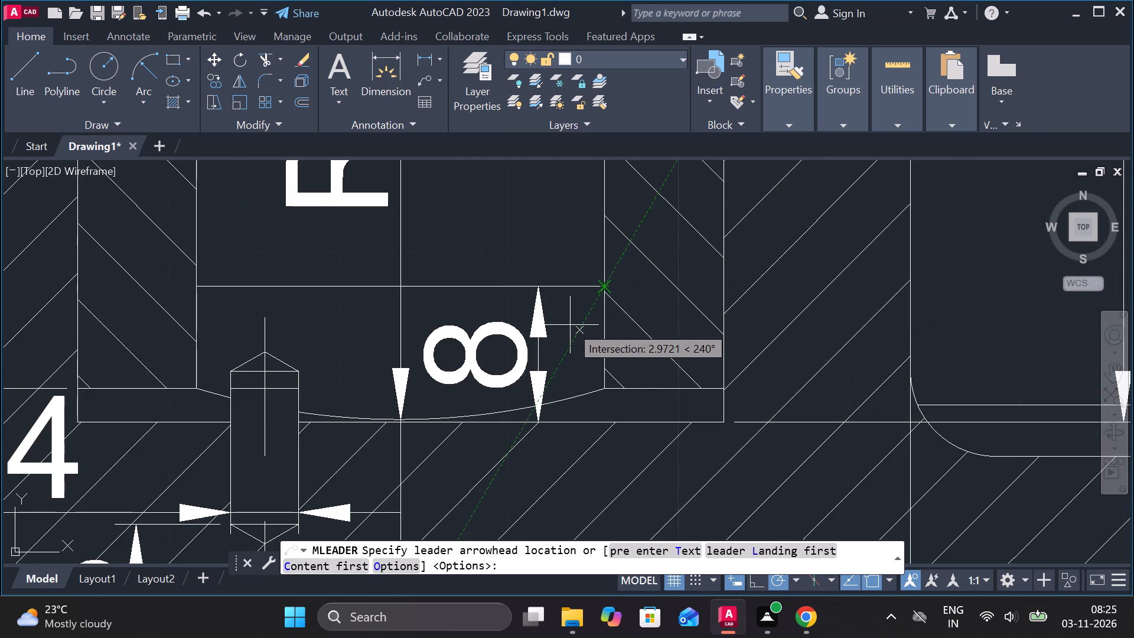
left_click(570, 325)
scroll(649, 282, "down", 1)
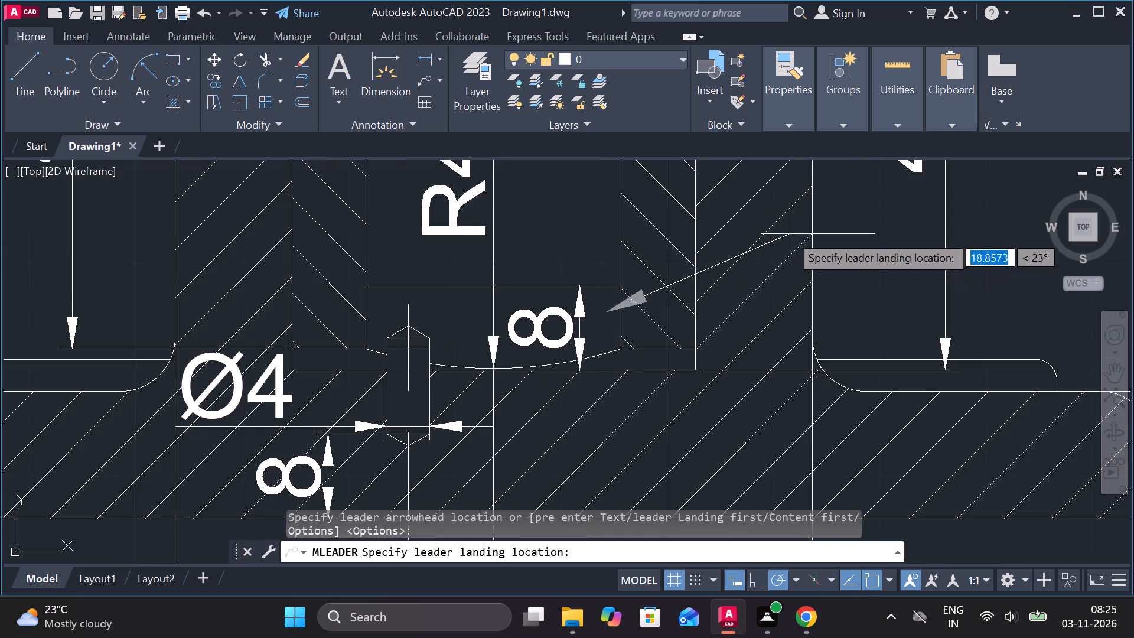
middle_click_drag(788, 234, 700, 259)
scroll(697, 259, "down", 1)
middle_click_drag(729, 283, 724, 287)
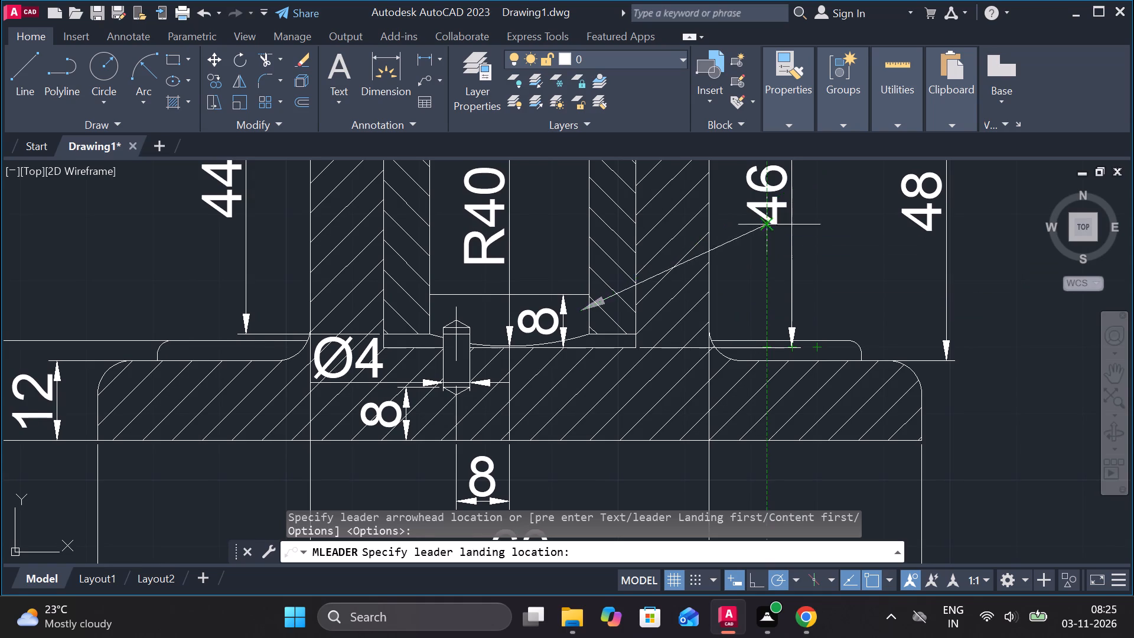
scroll(778, 232, "down", 1)
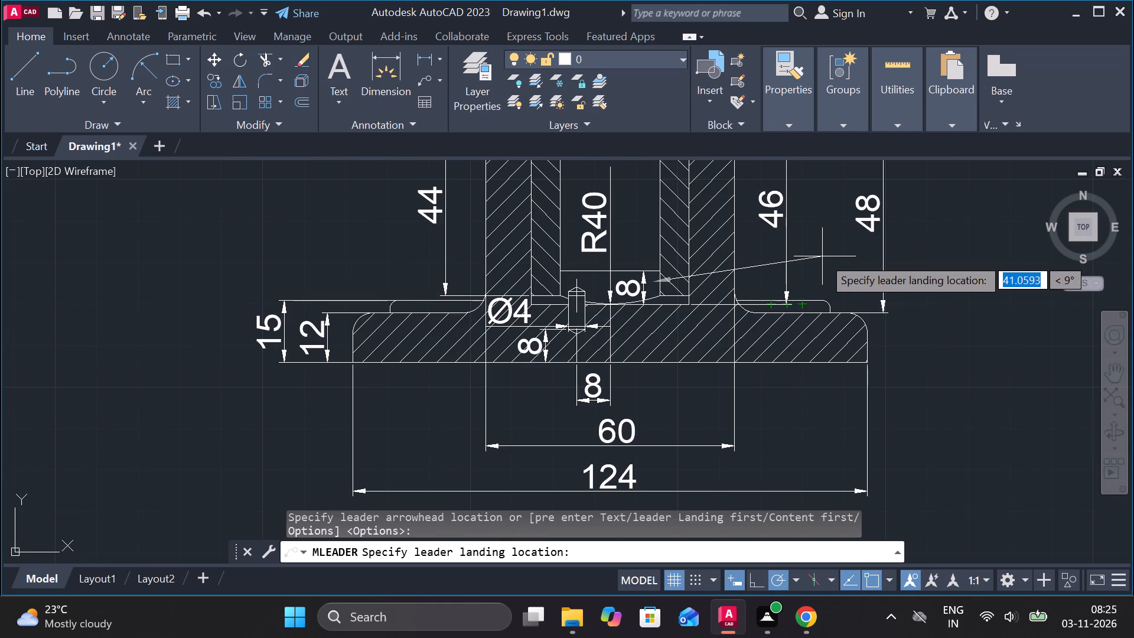
left_click(822, 256)
left_click(157, 84)
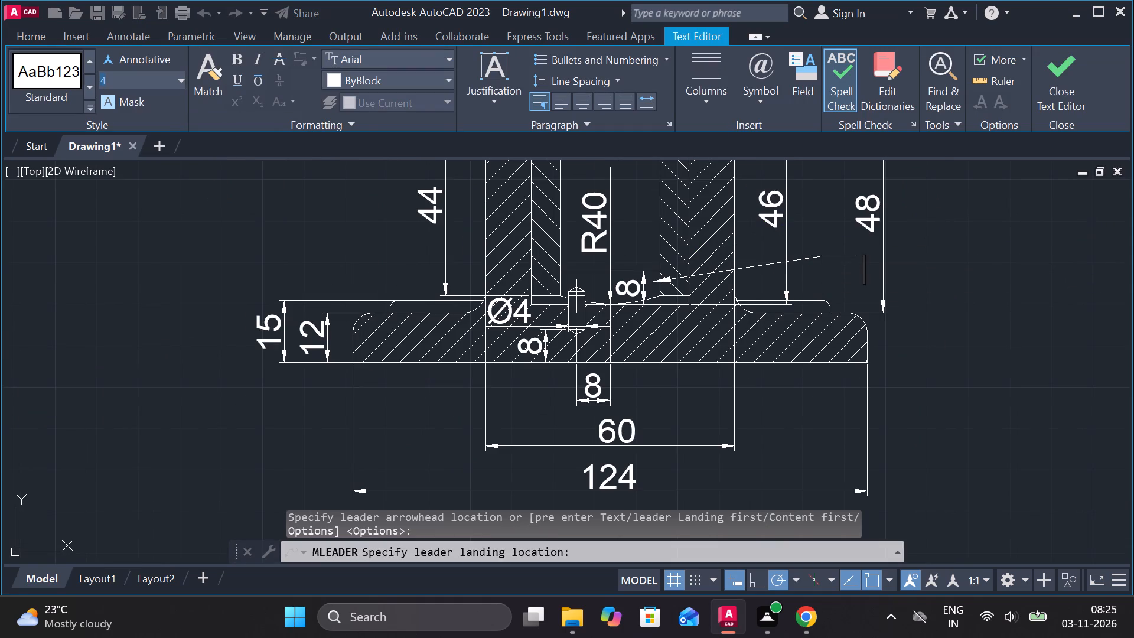
key("1")
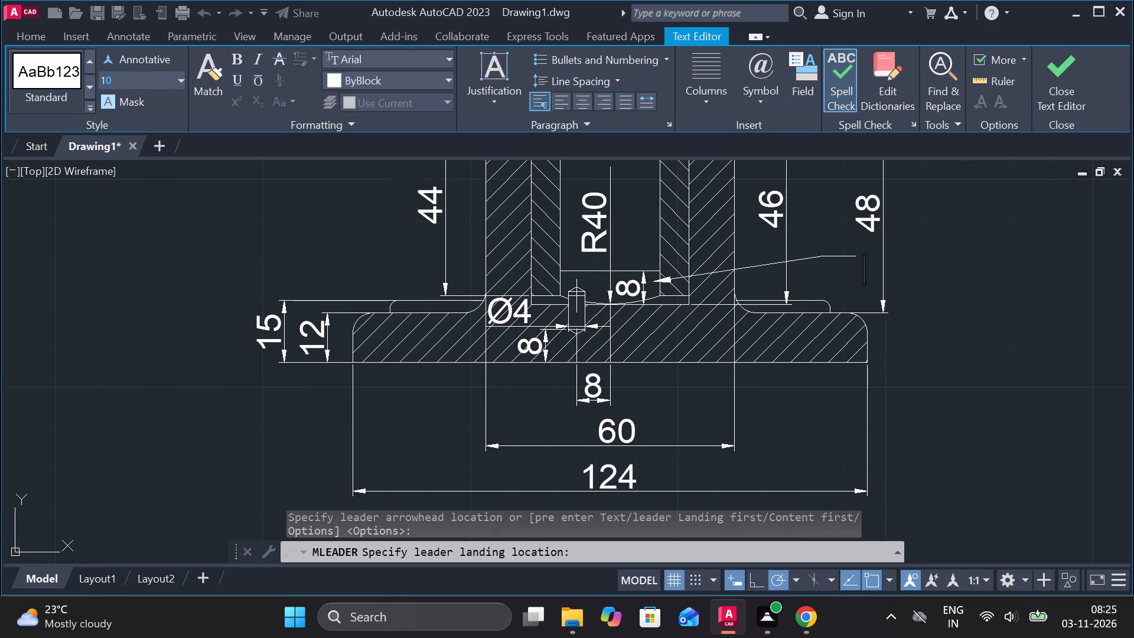
key("0")
key("Return")
key("5")
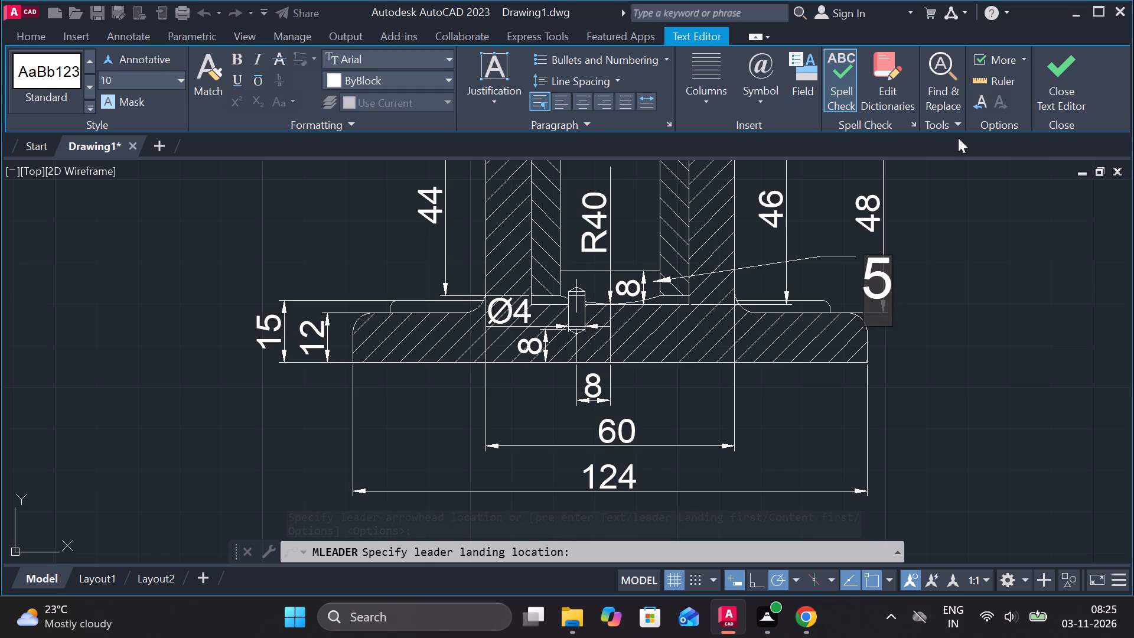
left_click(1041, 60)
Stretch the landing end of leader 5 inward so its number sits between the 46 and 48 dimensions.
scroll(850, 252, "up", 1)
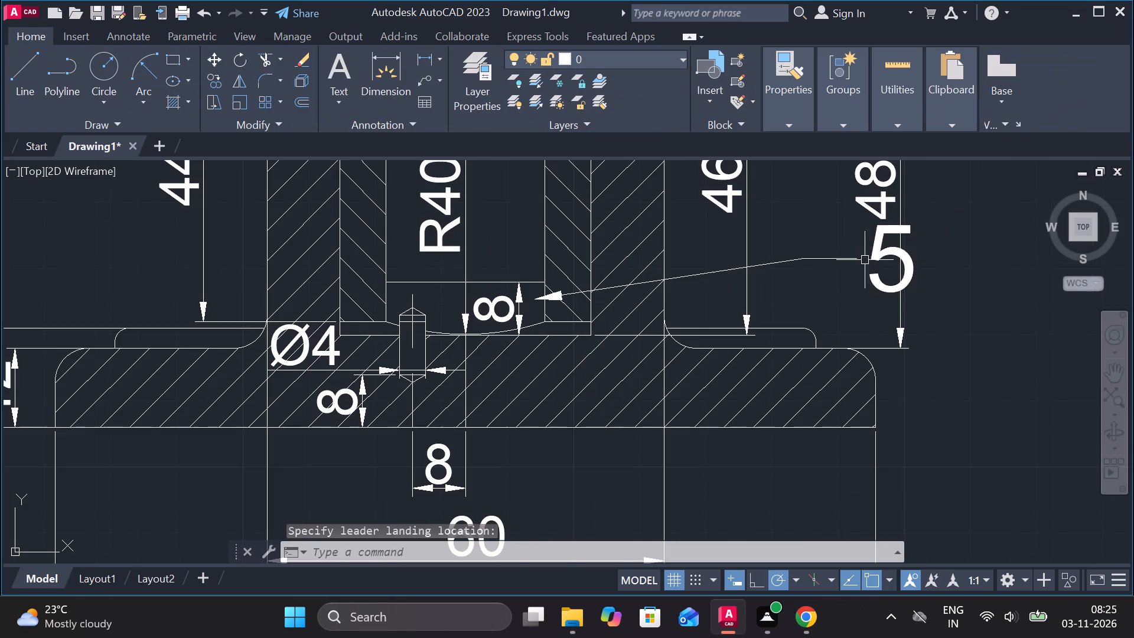
left_click(888, 261)
key("Escape")
left_click(880, 257)
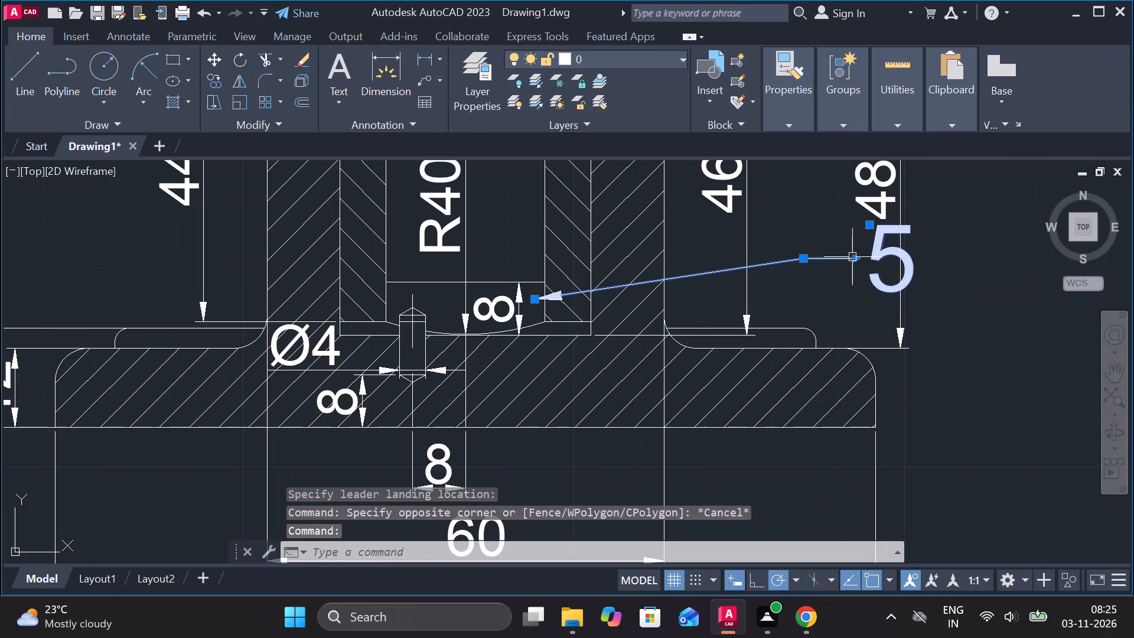
left_click(852, 257)
left_click(855, 257)
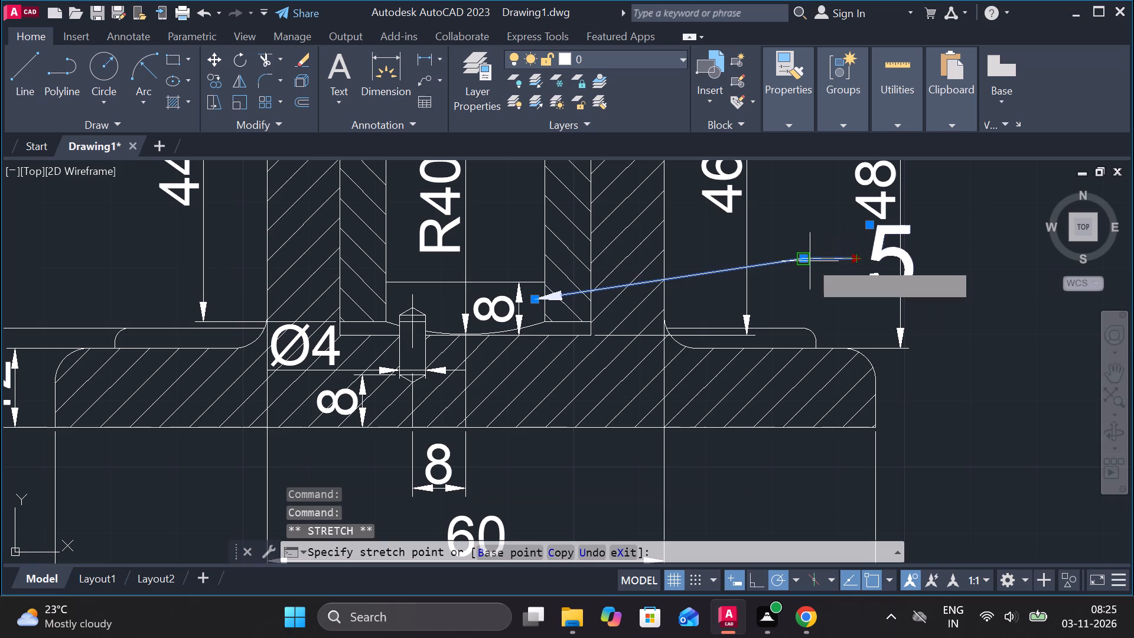
scroll(796, 260, "up", 2)
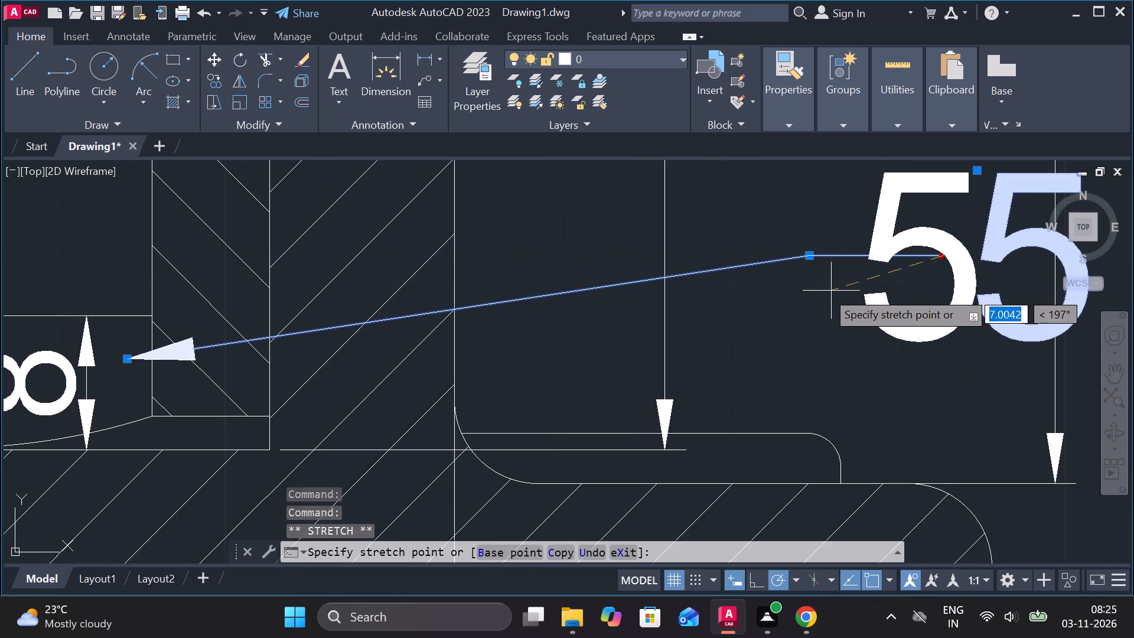
left_click(821, 290)
scroll(889, 273, "down", 2)
key("Escape")
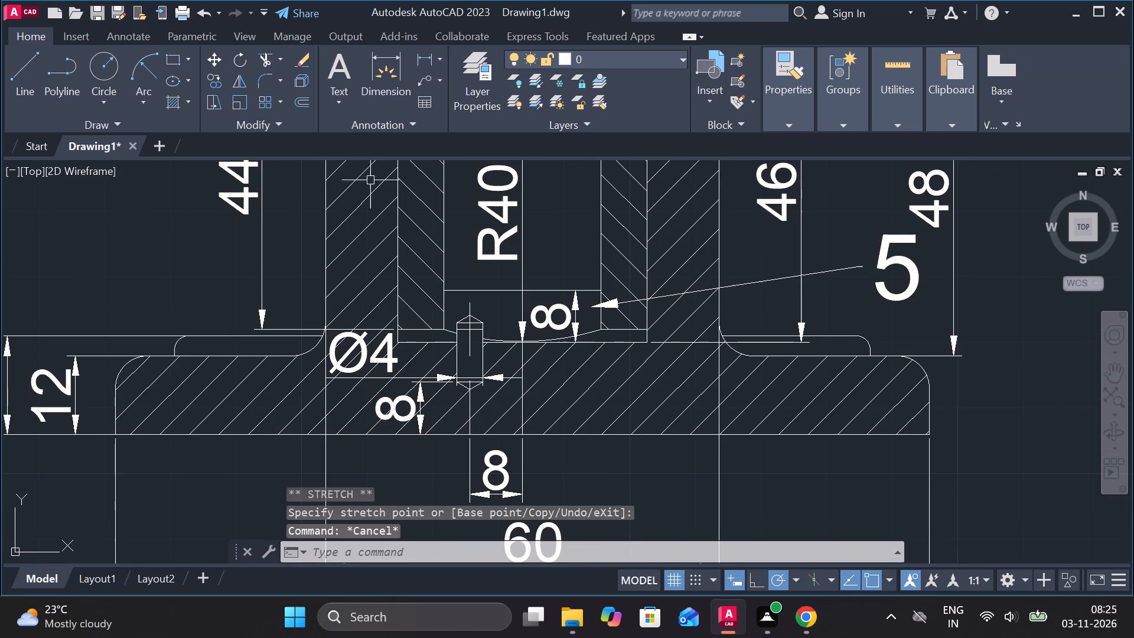
Hatch both halves of the disc below the shaft with the ANSI31 pattern at angle 90.
left_click(171, 96)
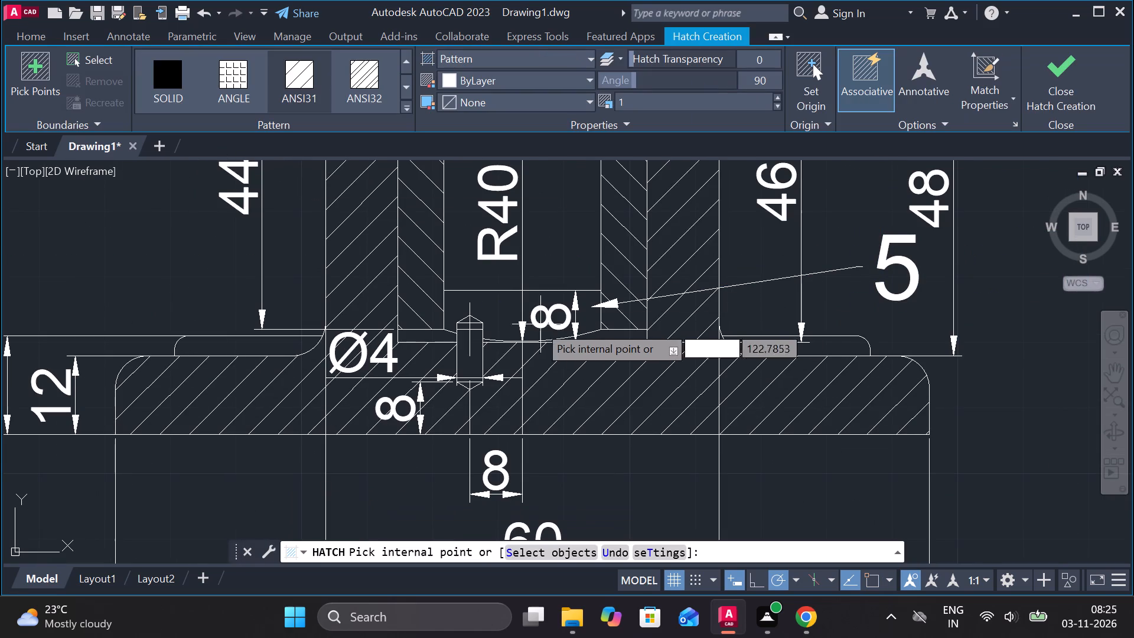
left_click(305, 80)
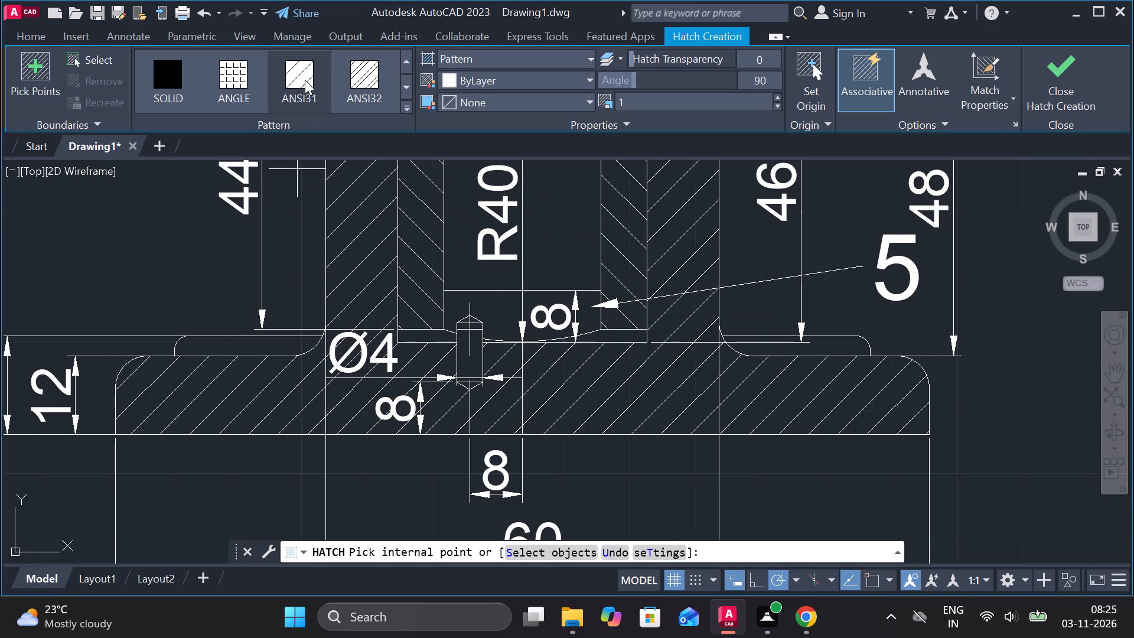
left_click(511, 313)
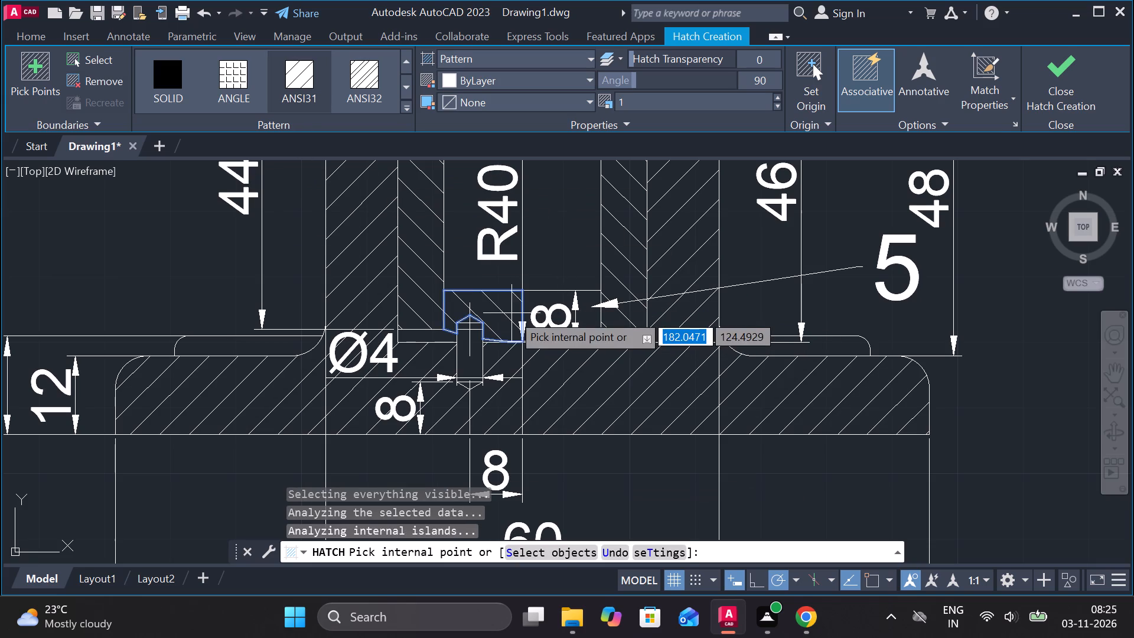
left_click(552, 301)
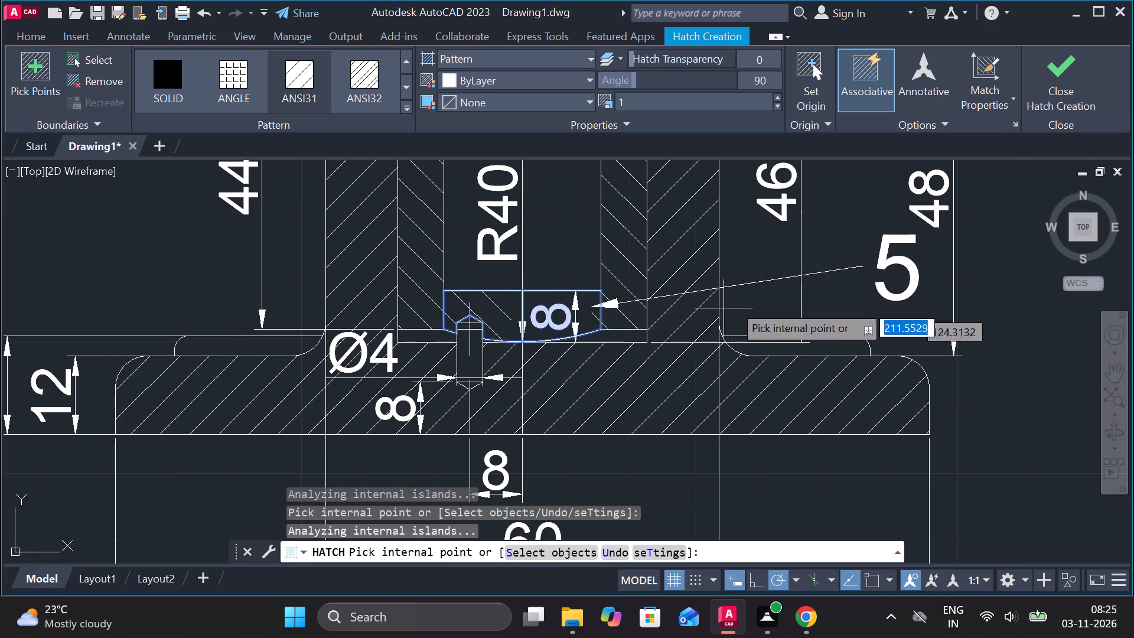
left_click(1058, 99)
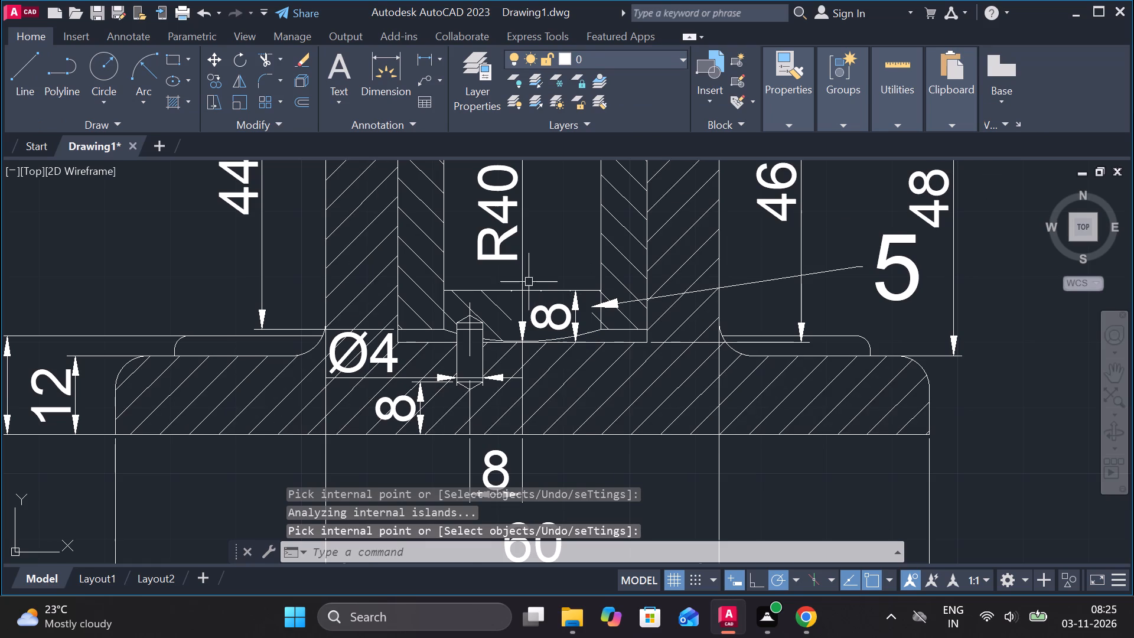
Add a multileader pointing to the Ø4 pin, with the text 2 at height 10, landing outside the body's left wall near the 44 dimension.
scroll(529, 282, "down", 2)
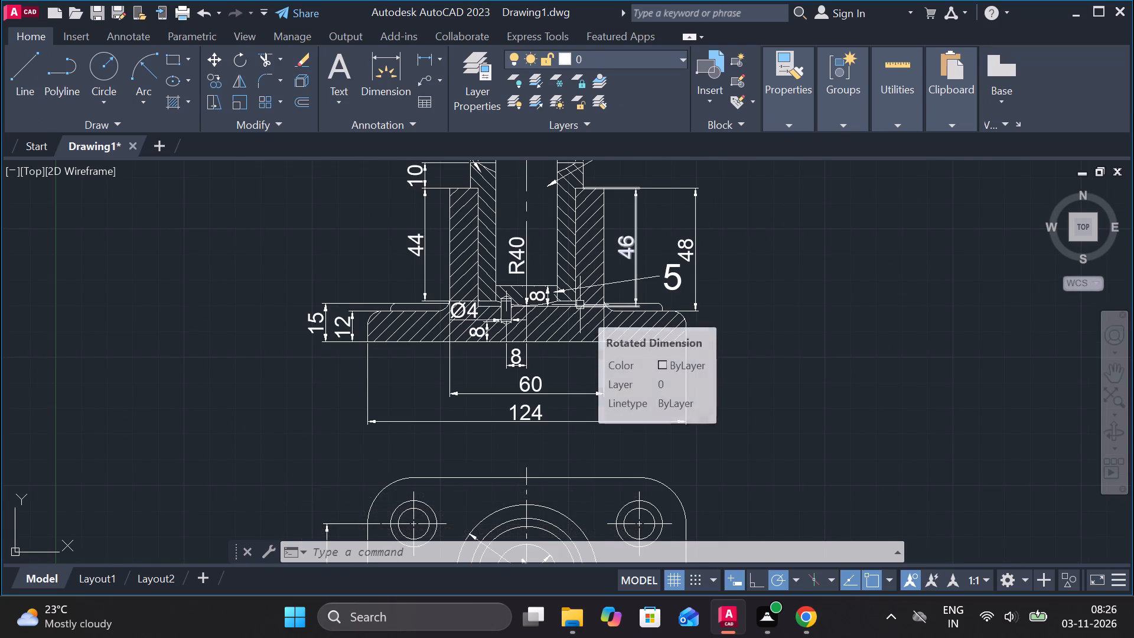
left_click(416, 78)
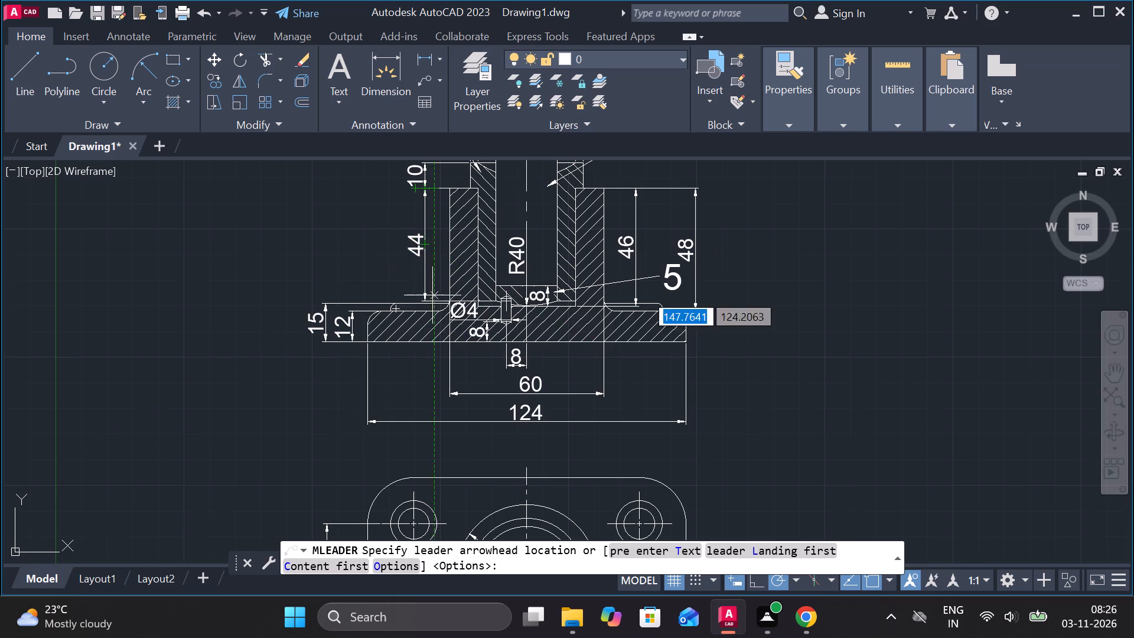
scroll(439, 268, "up", 2)
left_click(592, 343)
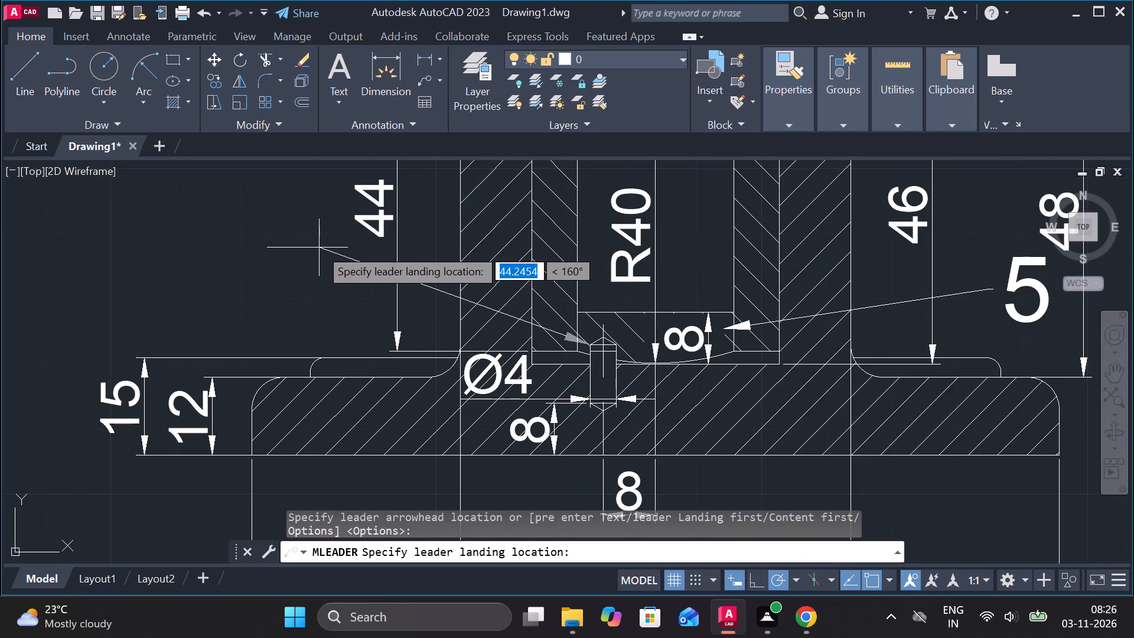
scroll(319, 248, "down", 1)
middle_click_drag(390, 268, 404, 281)
middle_click_drag(457, 256, 545, 346)
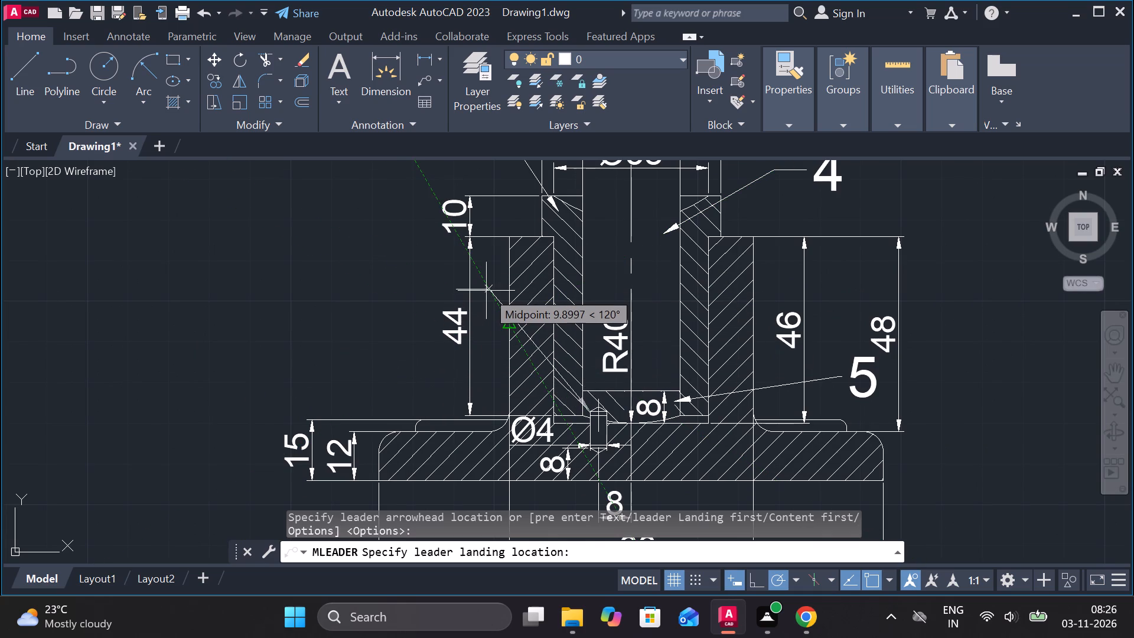
left_click(486, 290)
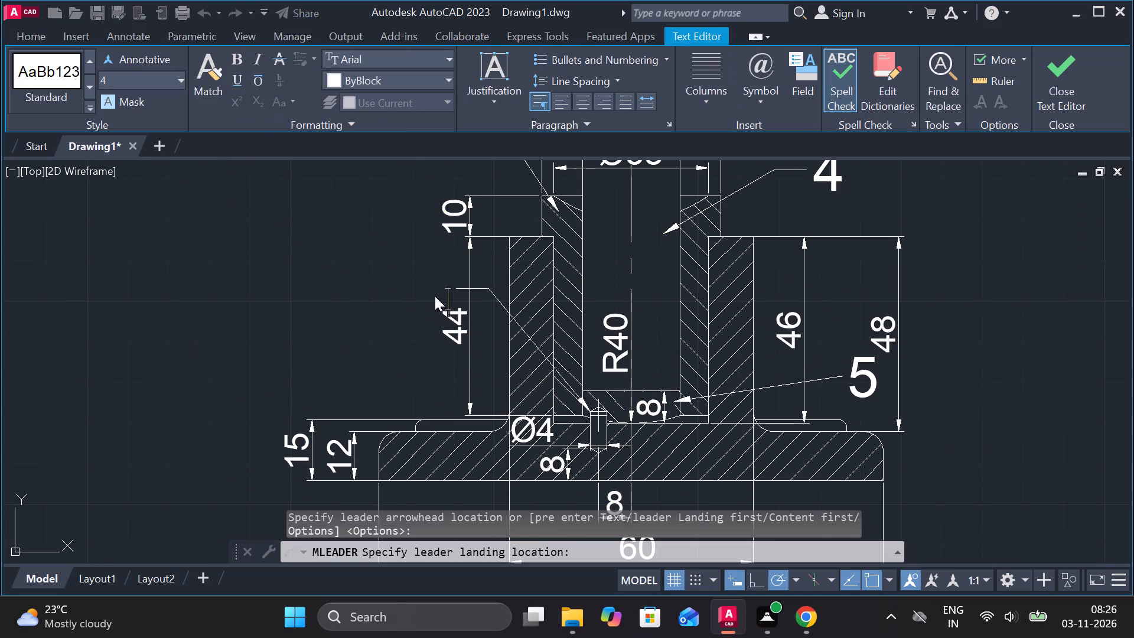
left_click(119, 77)
type("10")
key("Return")
key("2")
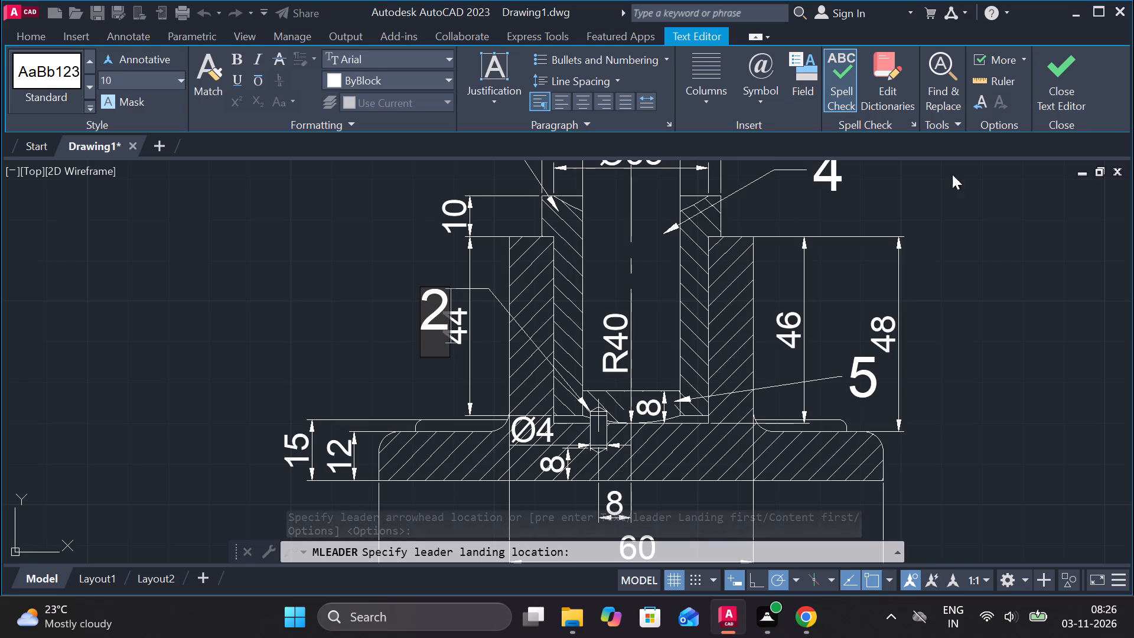
left_click(1080, 71)
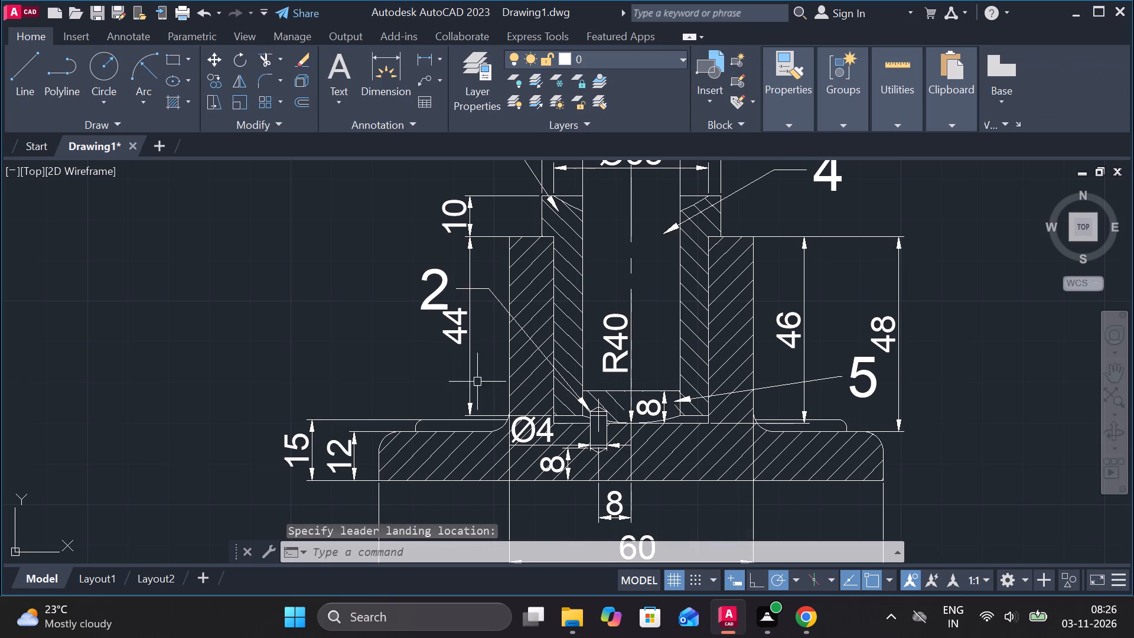
key("Escape")
Move the 44 and 10 vertical dimension lines farther out from the body, in line with each other and clear of leader number 2.
left_click(470, 374)
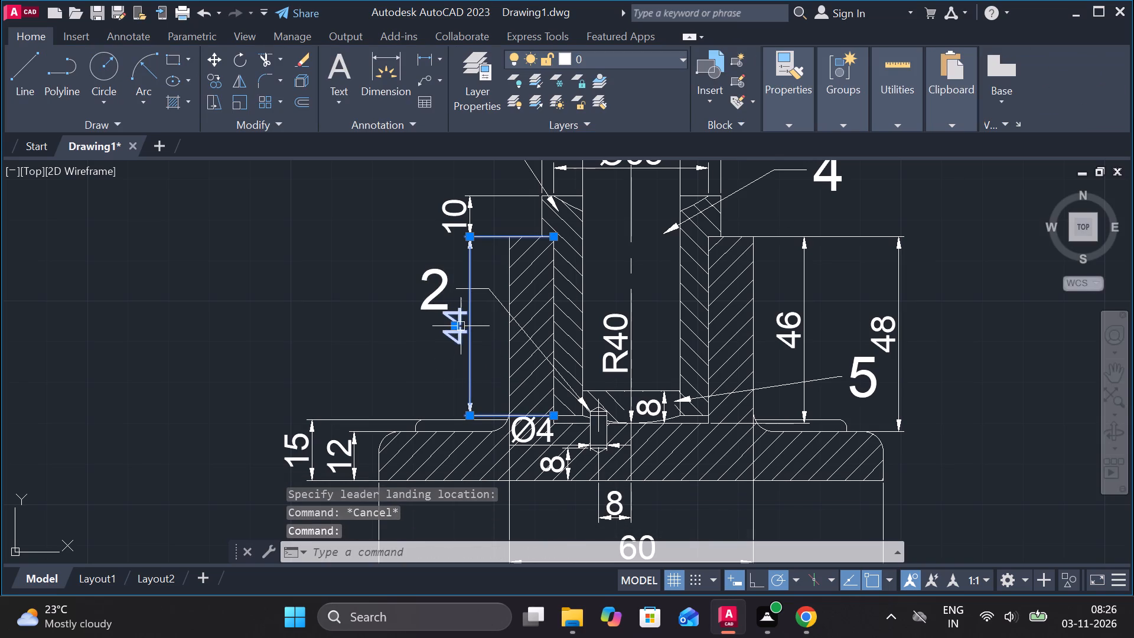
left_click(454, 325)
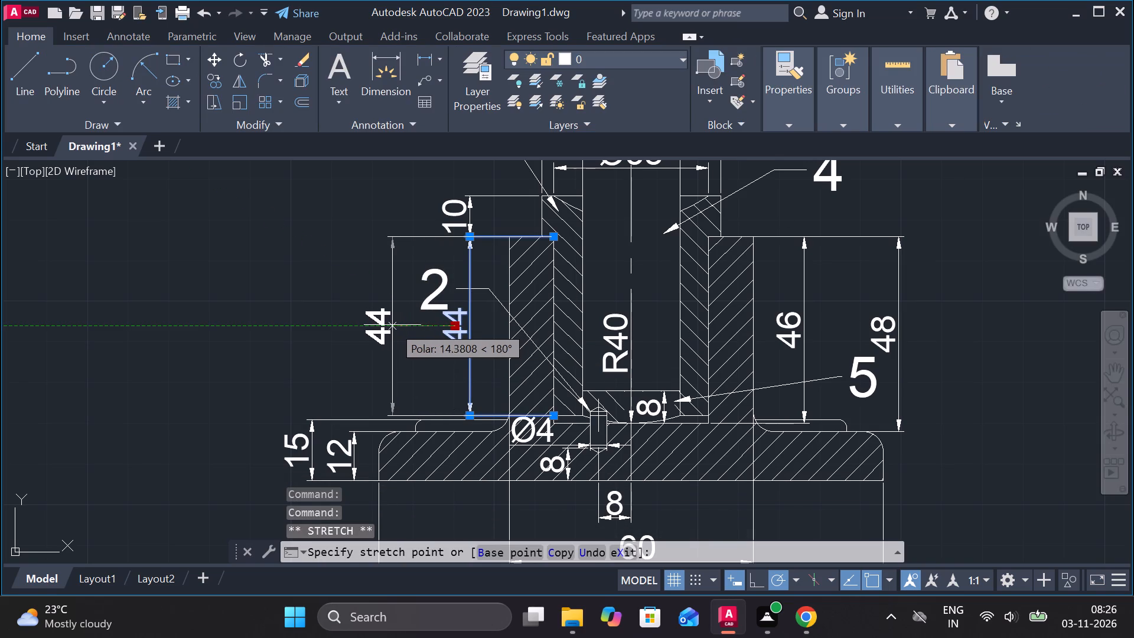
left_click(400, 325)
key("Escape")
left_click(464, 217)
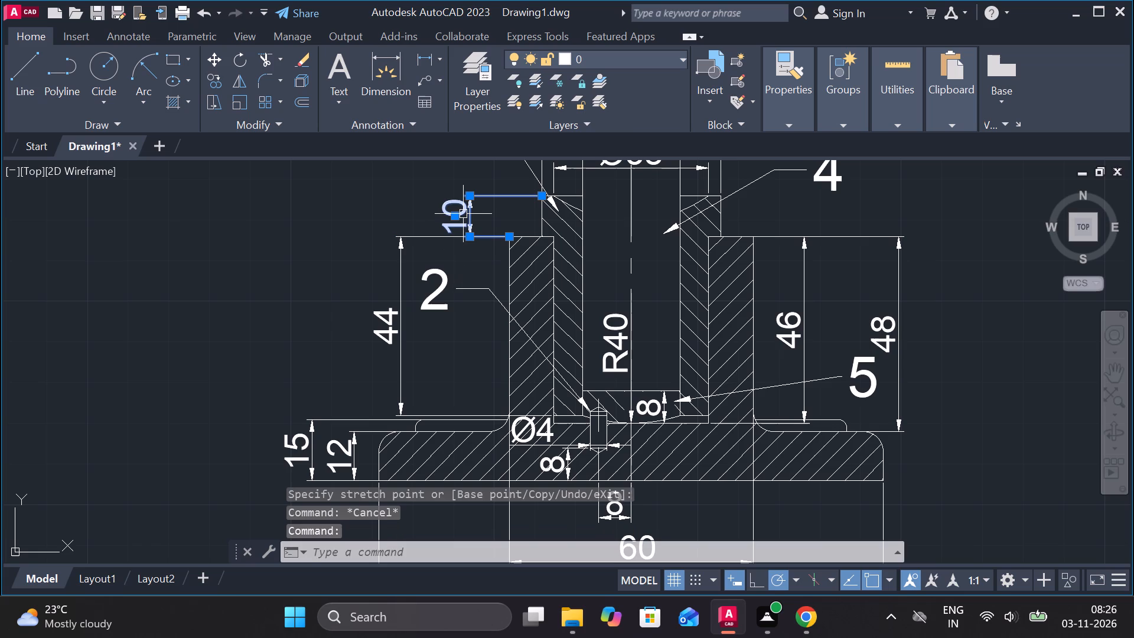
left_click(472, 237)
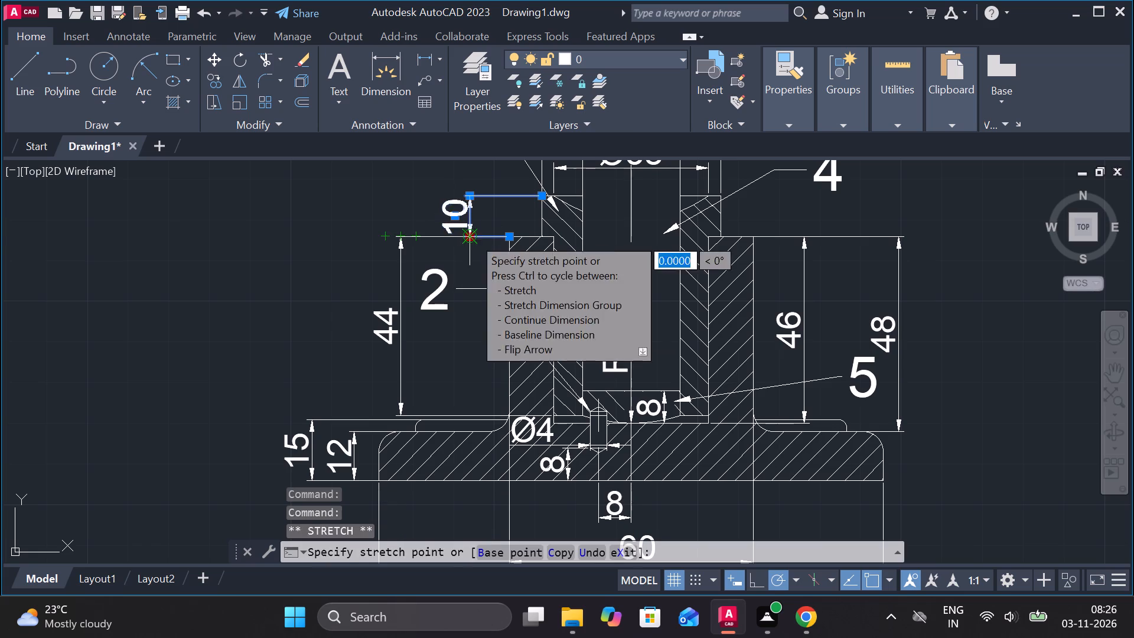
left_click(403, 237)
key("Escape")
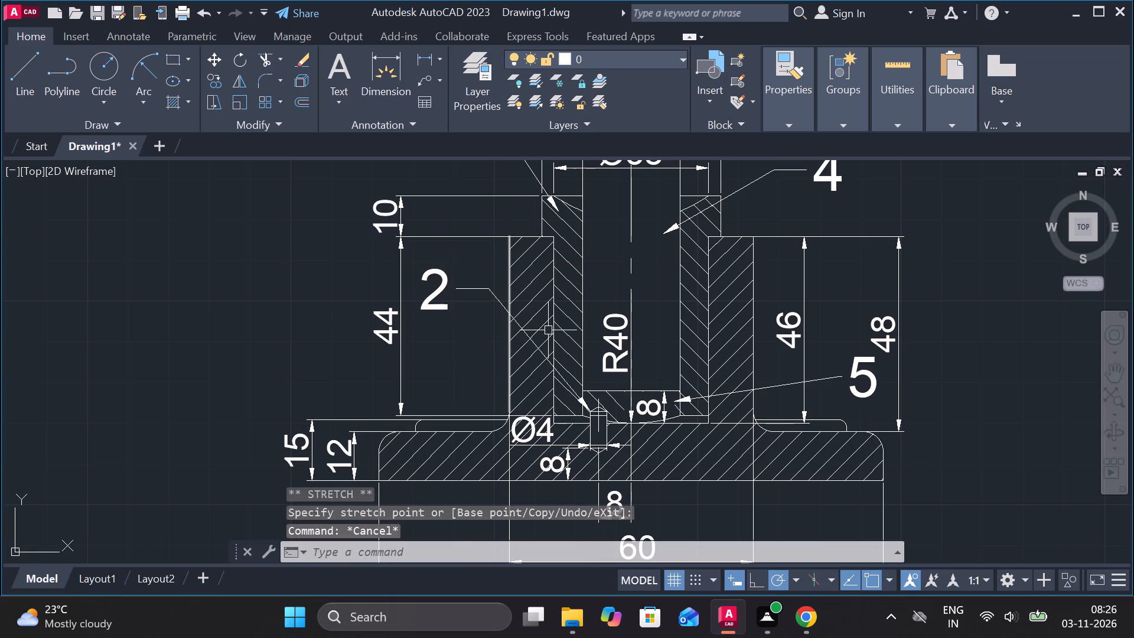
Add a multileader pointing to the base flange's left end, with the text 1 at height 10, landing up and outside the 44 dimension.
middle_click_drag(487, 394, 493, 393)
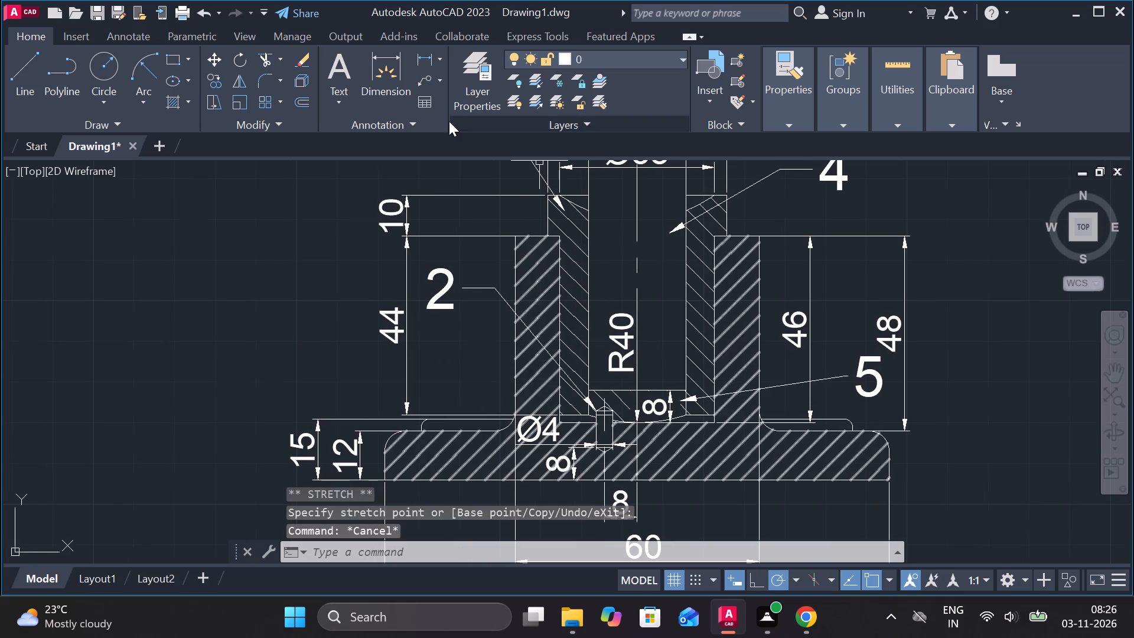
left_click(417, 82)
middle_click_drag(387, 472, 471, 379)
left_click(486, 360)
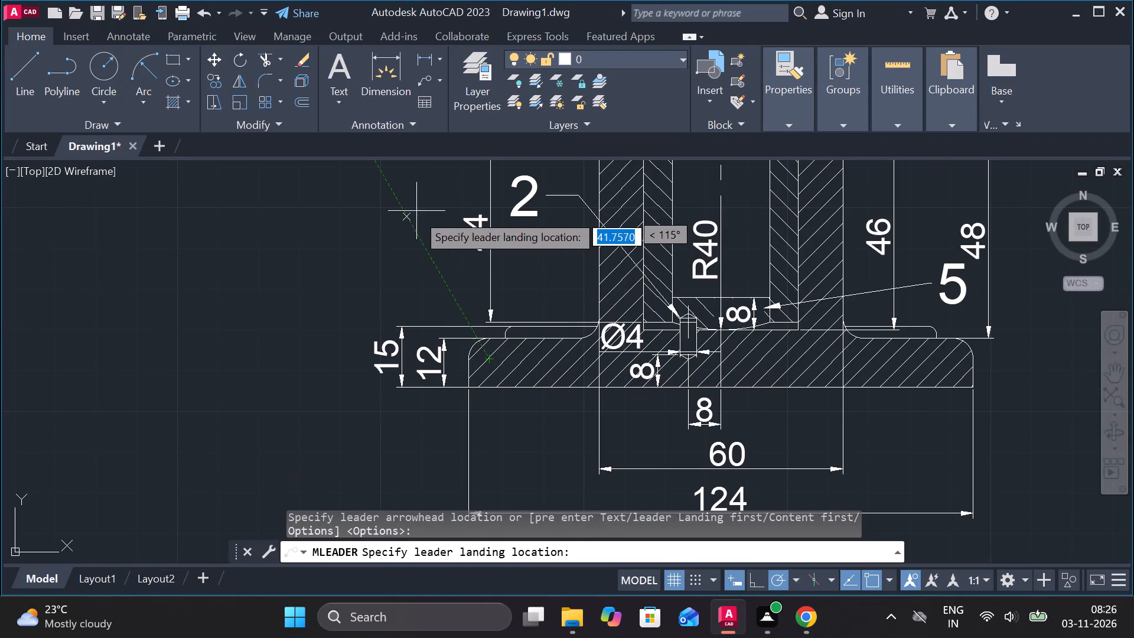
left_click(422, 232)
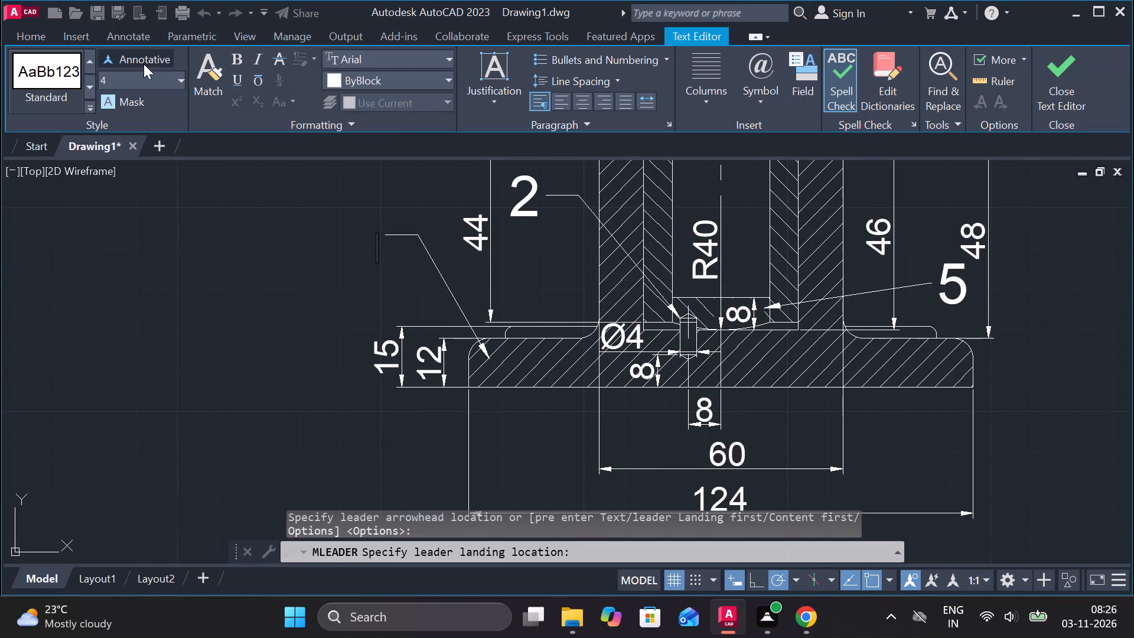
left_click(128, 73)
type("10")
key("Return")
key("1")
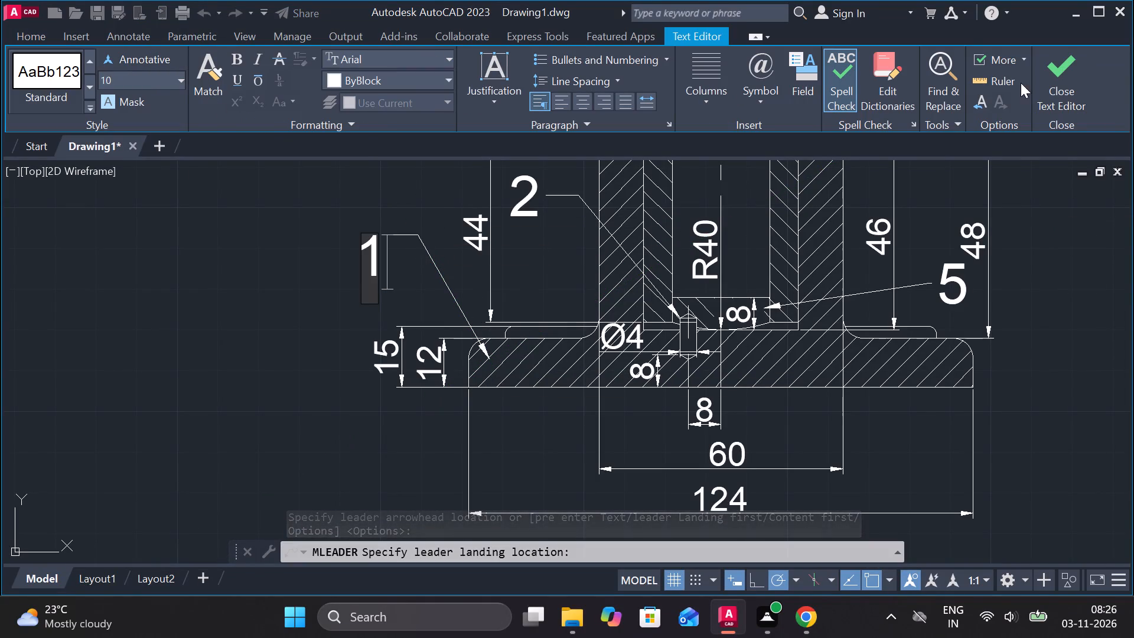
left_click(1047, 83)
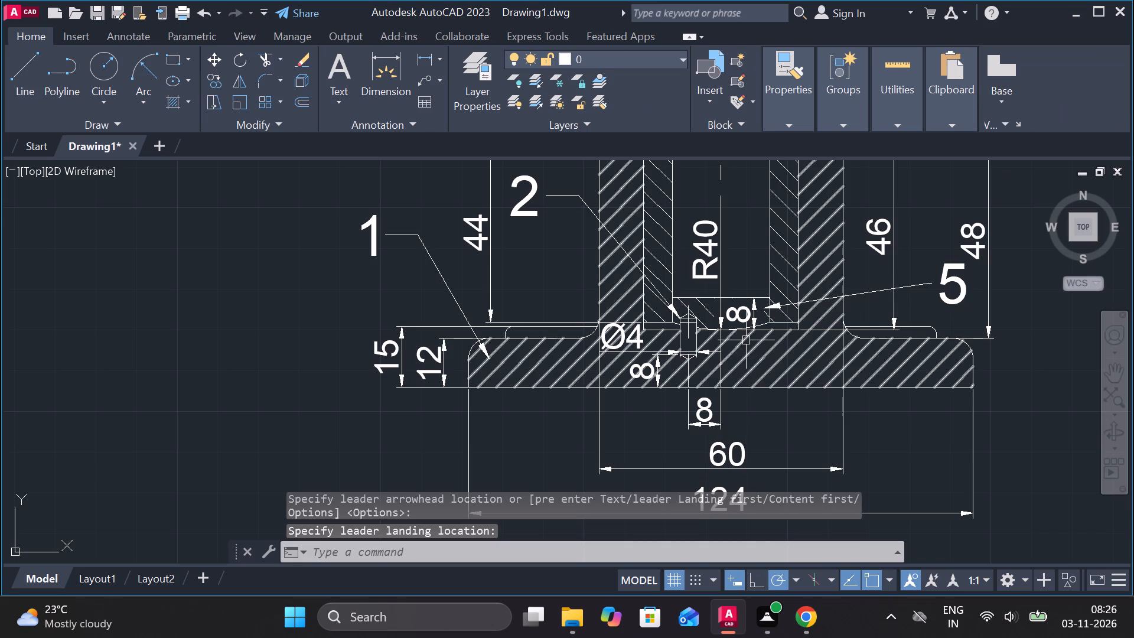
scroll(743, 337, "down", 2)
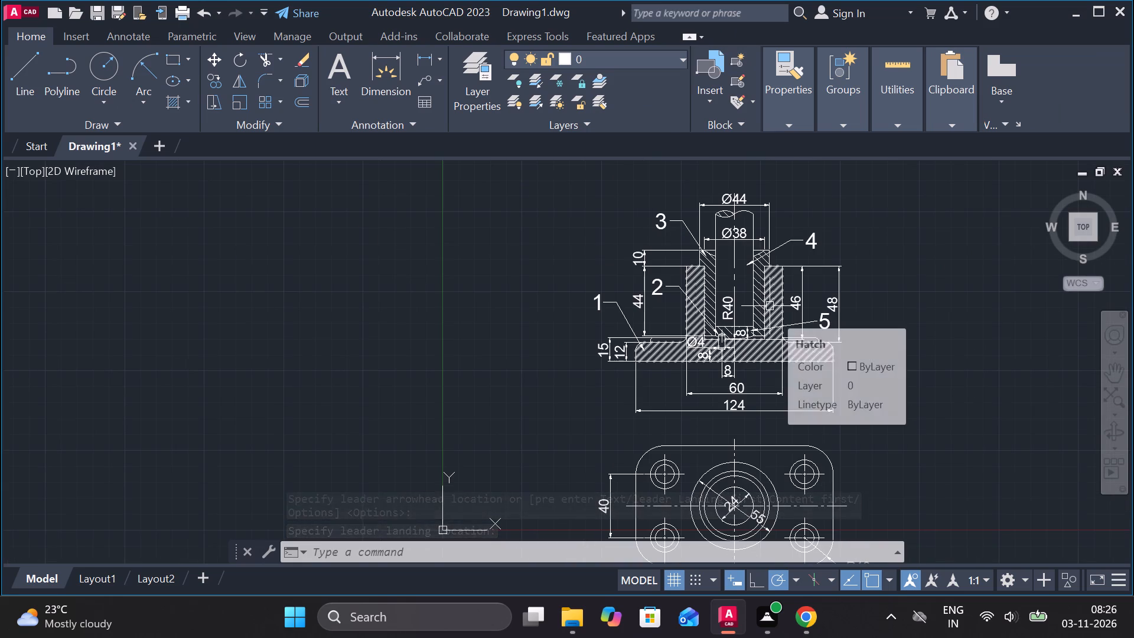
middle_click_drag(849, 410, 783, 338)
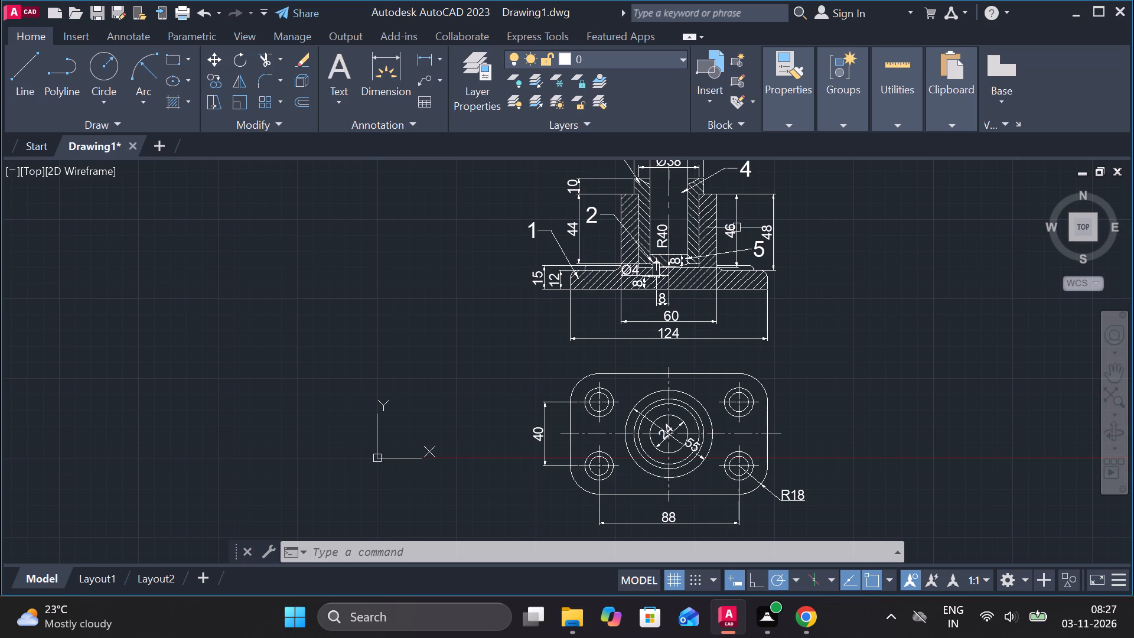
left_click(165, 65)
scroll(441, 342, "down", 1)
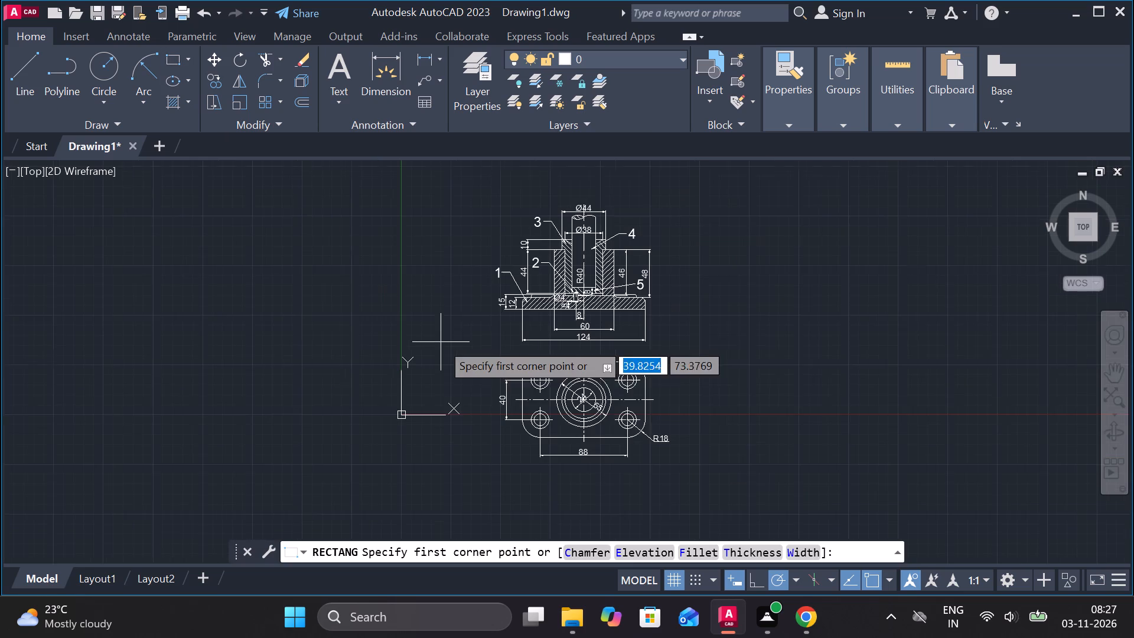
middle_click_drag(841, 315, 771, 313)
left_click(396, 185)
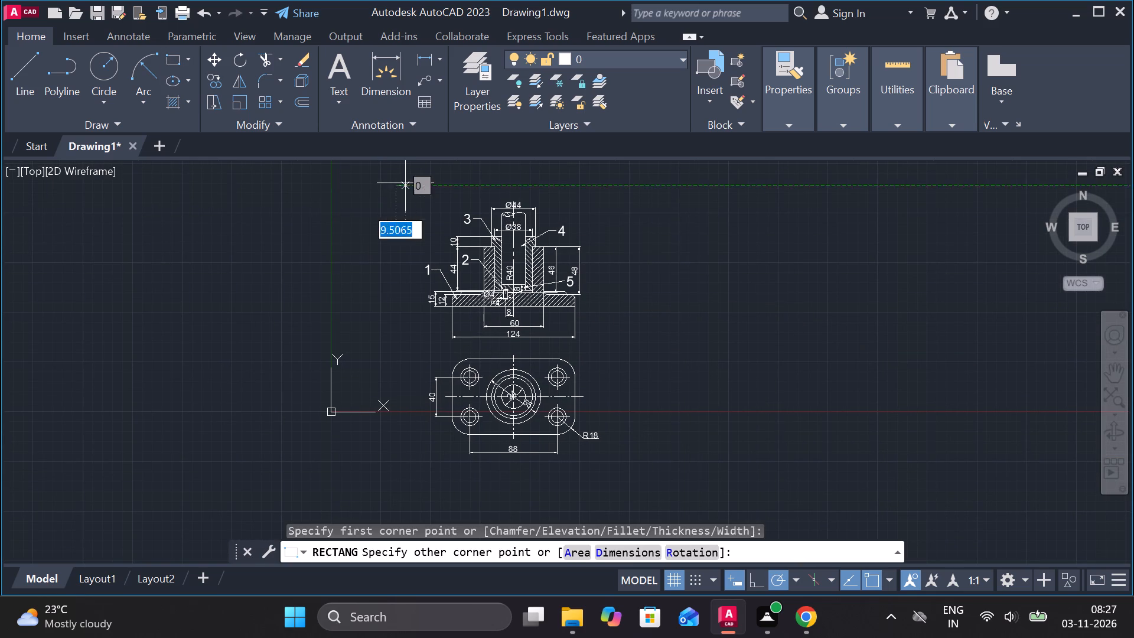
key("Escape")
Draw a rectangle 210 wide by 297 high in the empty space to the right of the two views.
middle_click_drag(810, 386, 774, 386)
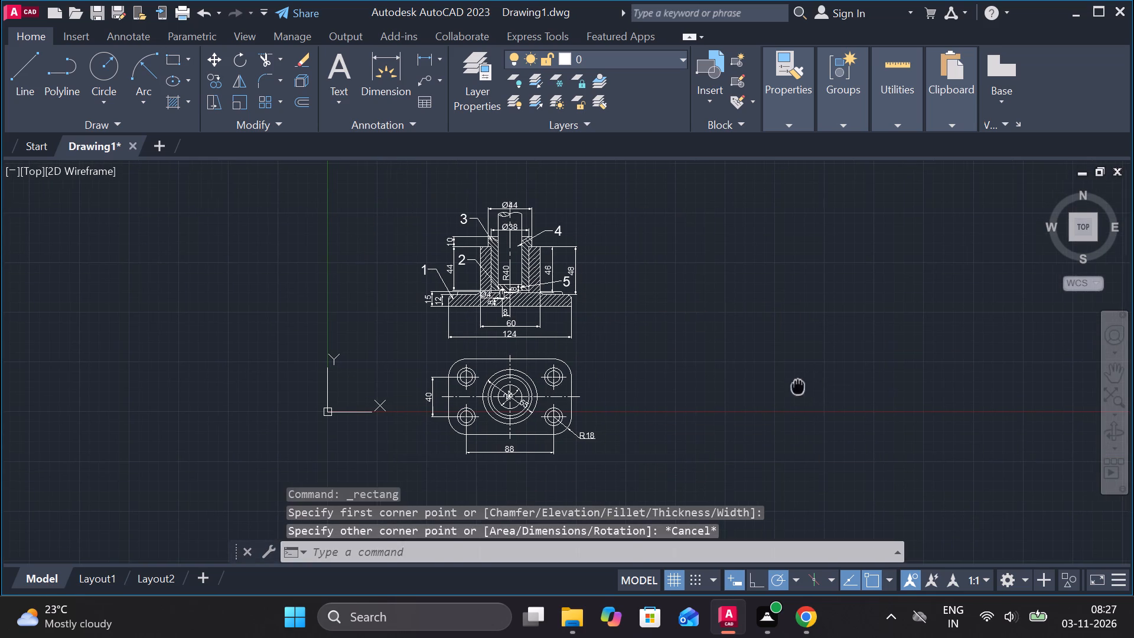
middle_click_drag(774, 386, 754, 385)
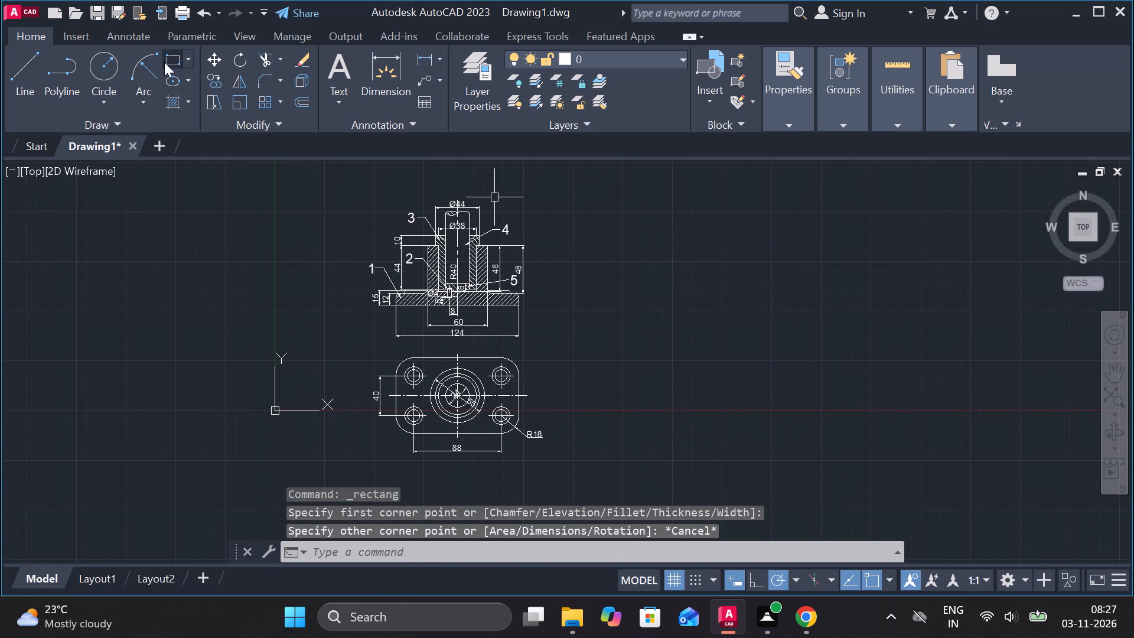
left_click(164, 62)
left_click(618, 206)
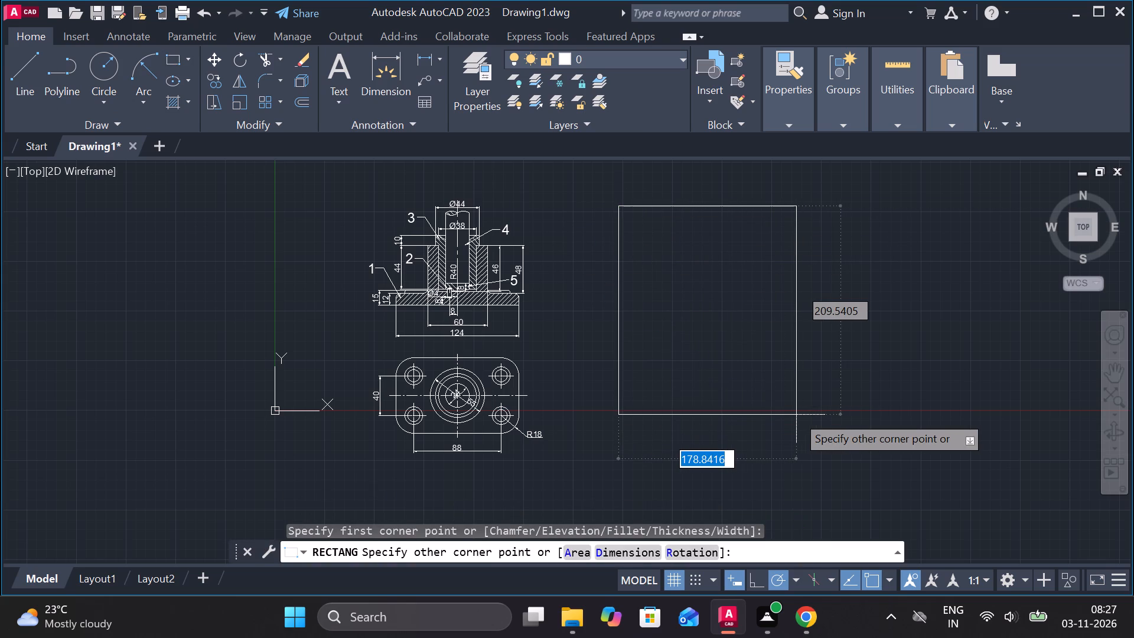
key("1")
key("0")
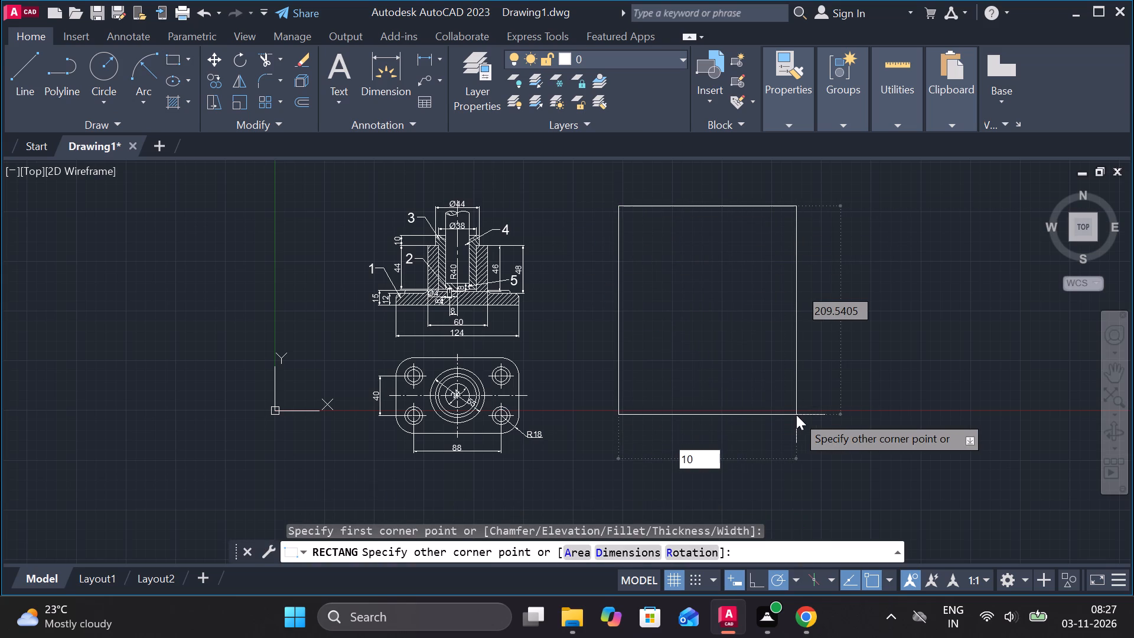
key("BackSpace")
key("BackSpace")
type("210")
key("Tab")
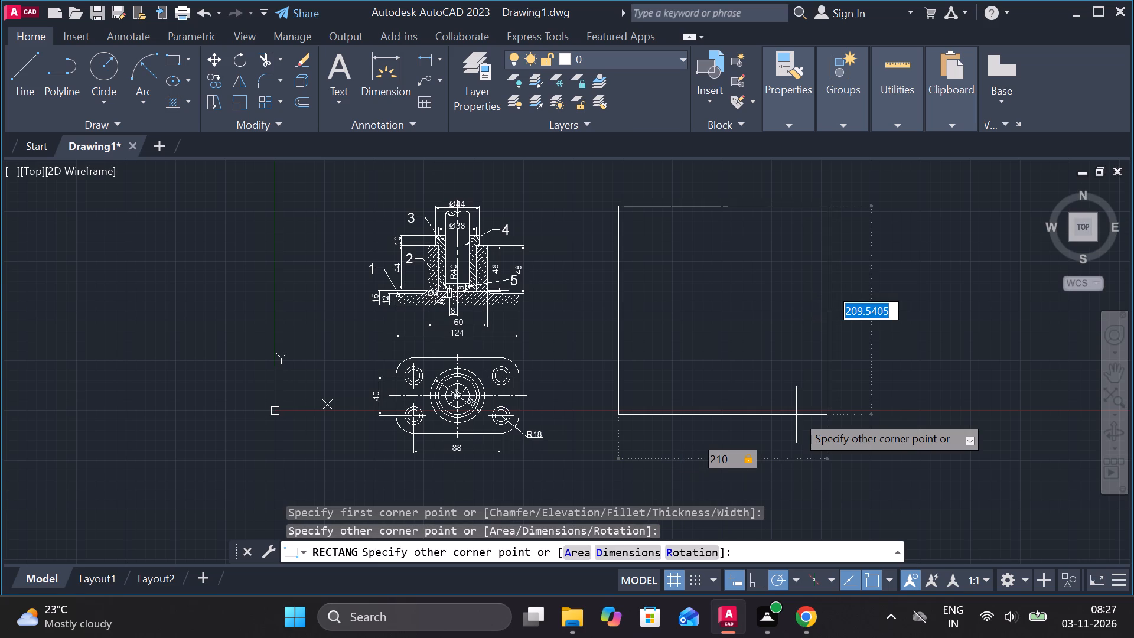
type("297")
key("Return")
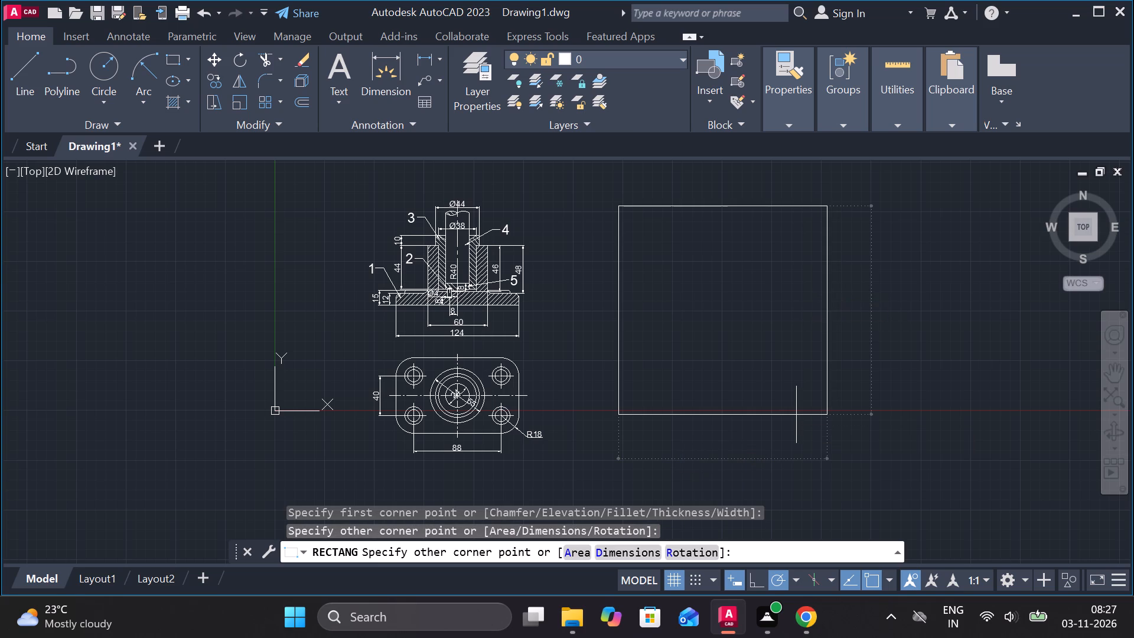
Move the 210 by 297 rectangle from its centre so it frames both the front and top views.
middle_click_drag(773, 403, 772, 354)
scroll(725, 336, "down", 2)
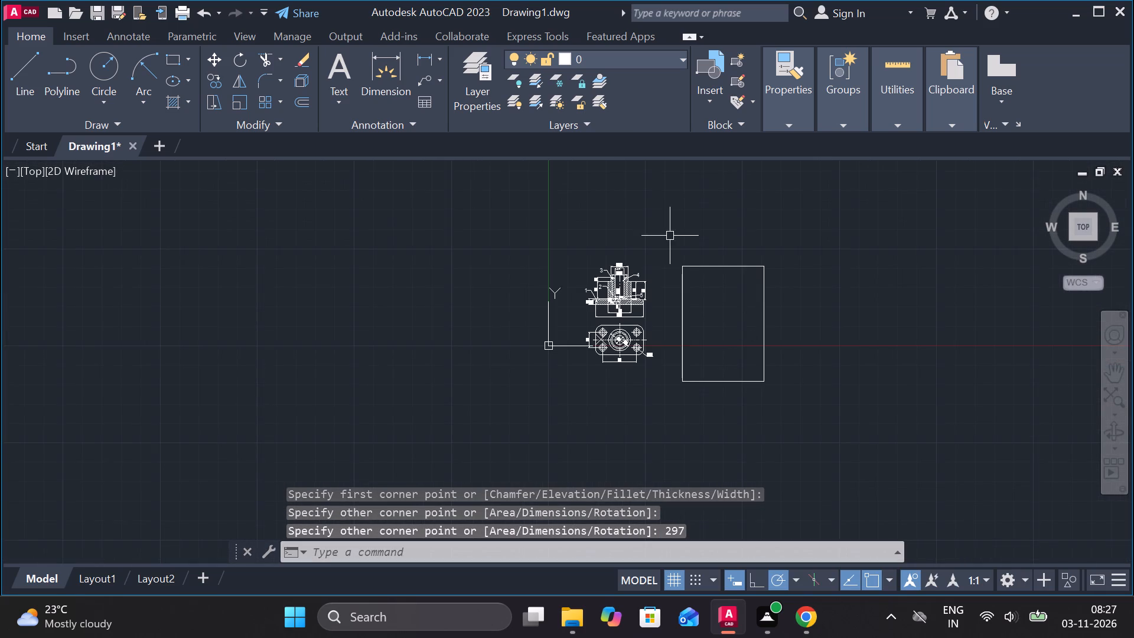
left_click(657, 226)
left_click(809, 398)
key("m")
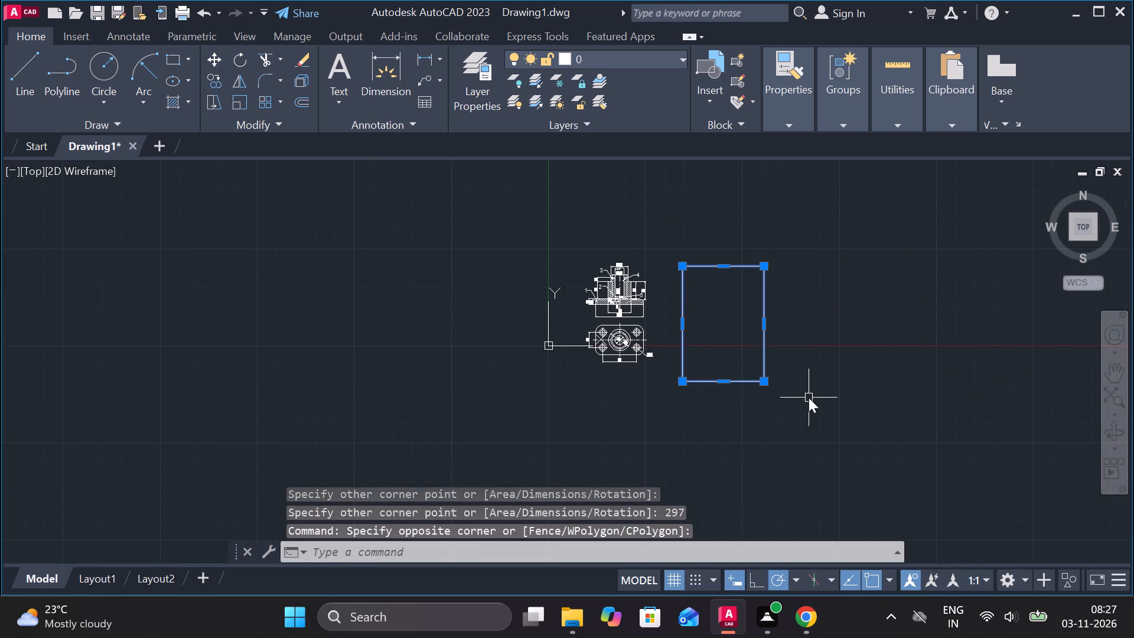
key("Return")
left_click(720, 323)
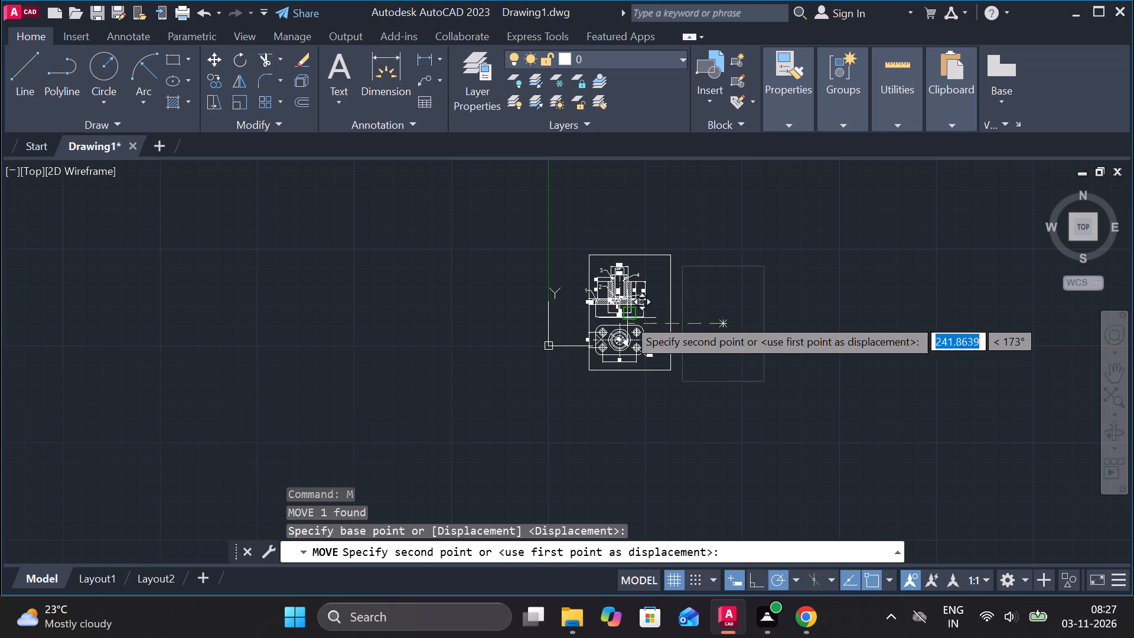
scroll(625, 317, "up", 3)
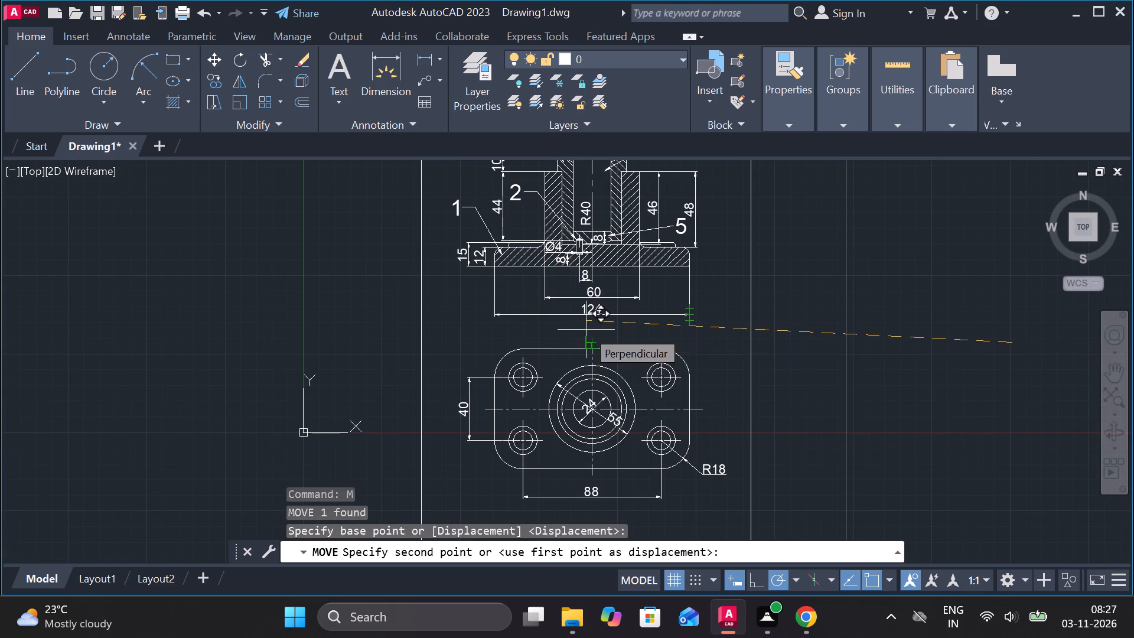
scroll(601, 331, "down", 1)
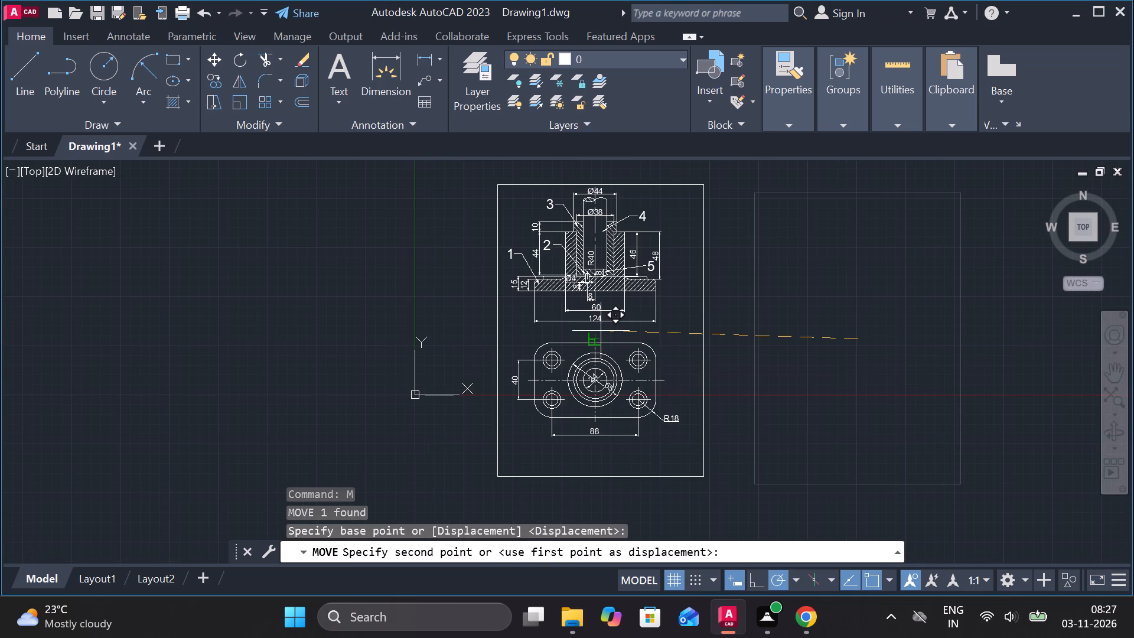
scroll(601, 331, "up", 2)
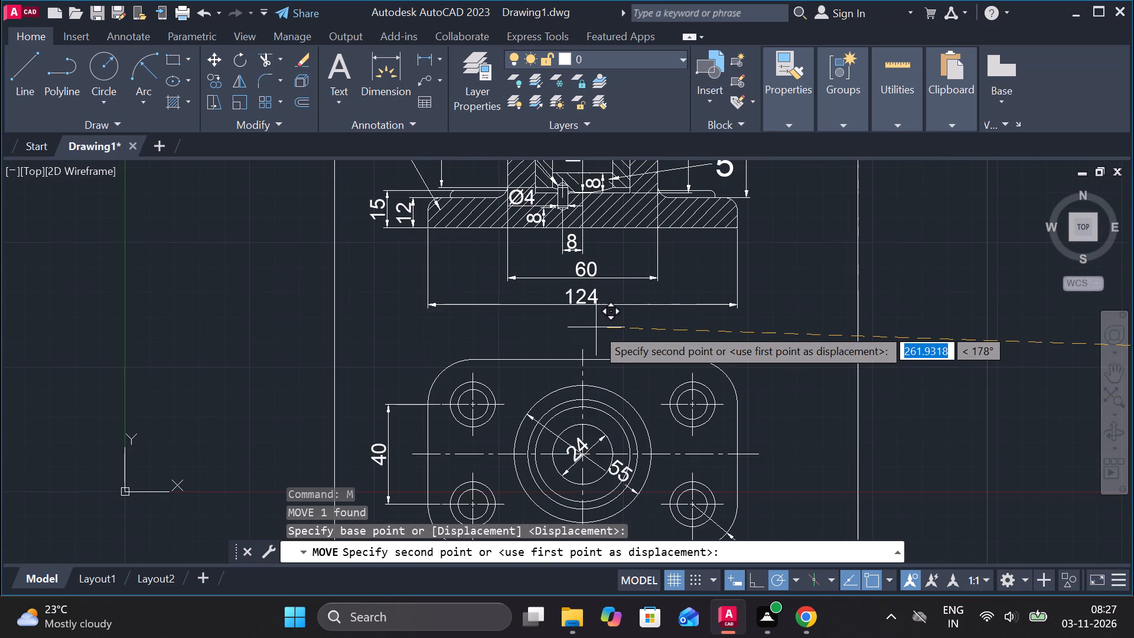
left_click(596, 327)
scroll(737, 284, "down", 2)
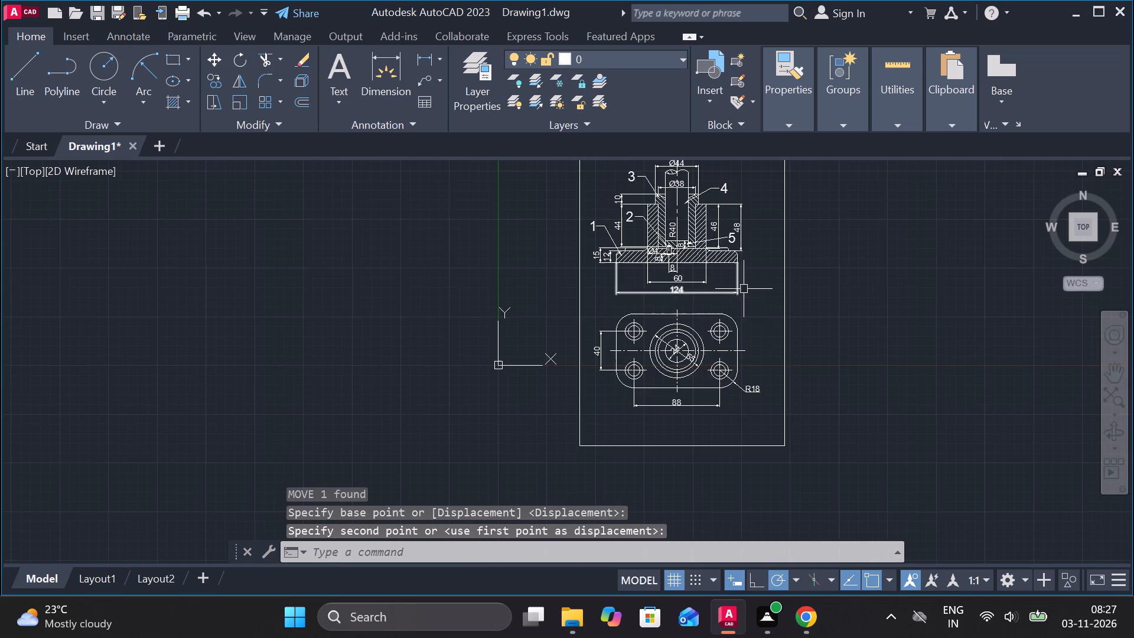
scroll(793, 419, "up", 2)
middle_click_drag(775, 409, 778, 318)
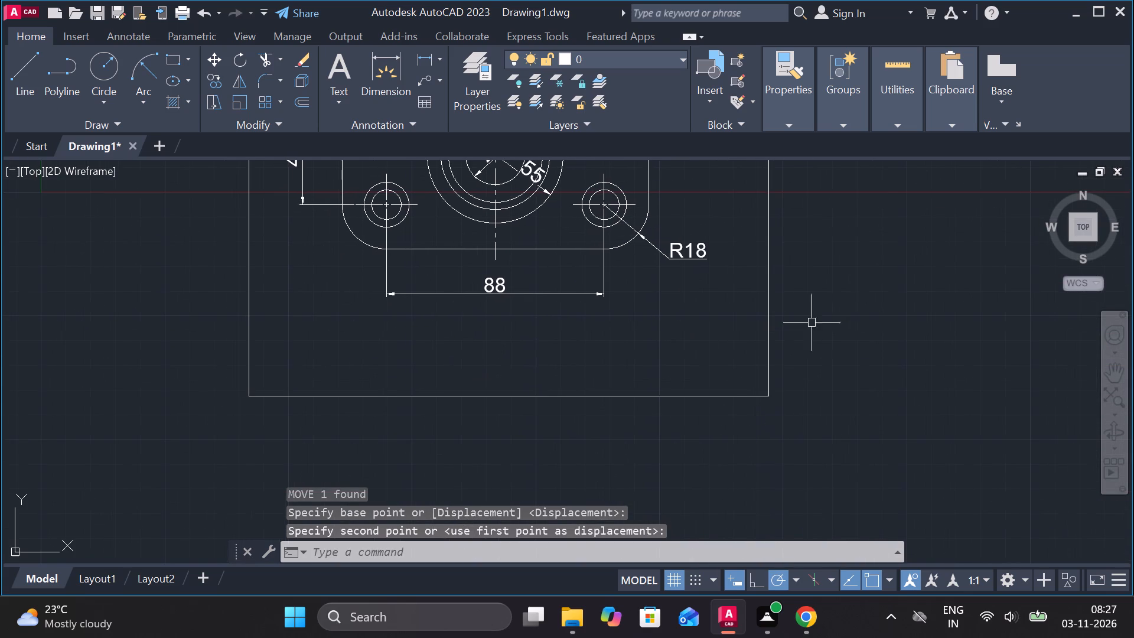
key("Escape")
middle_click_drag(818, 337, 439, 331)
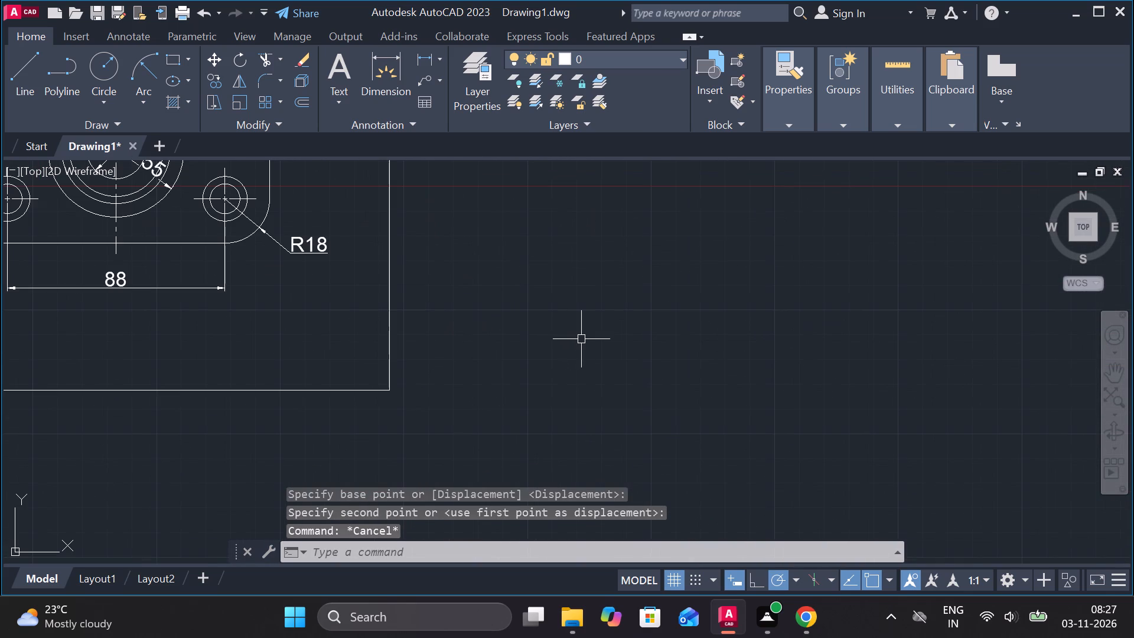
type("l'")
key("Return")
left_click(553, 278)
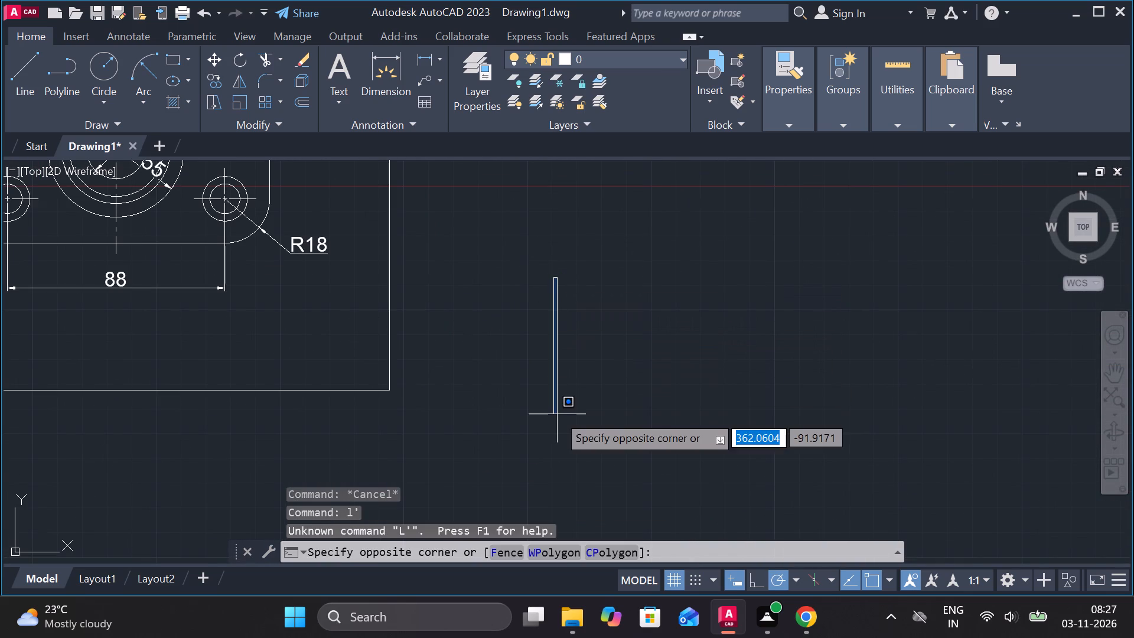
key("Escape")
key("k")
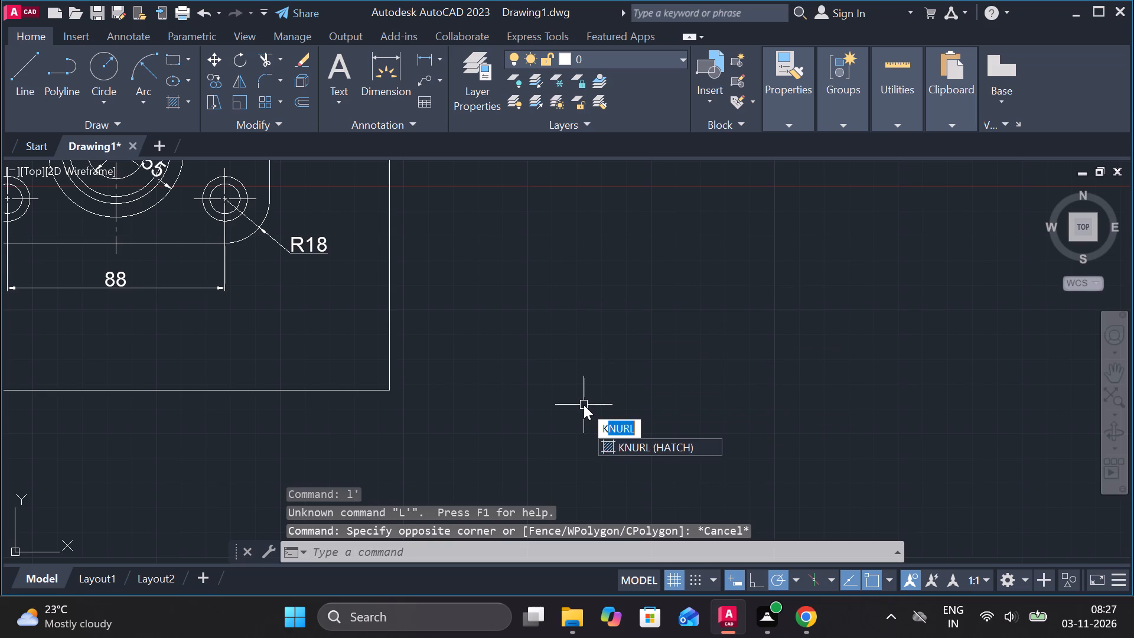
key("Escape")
Draw a closed rectangle of separate lines, 190 wide by 65 high, in the empty space to the right of the sheet border.
key("l")
key("Return")
left_click(600, 272)
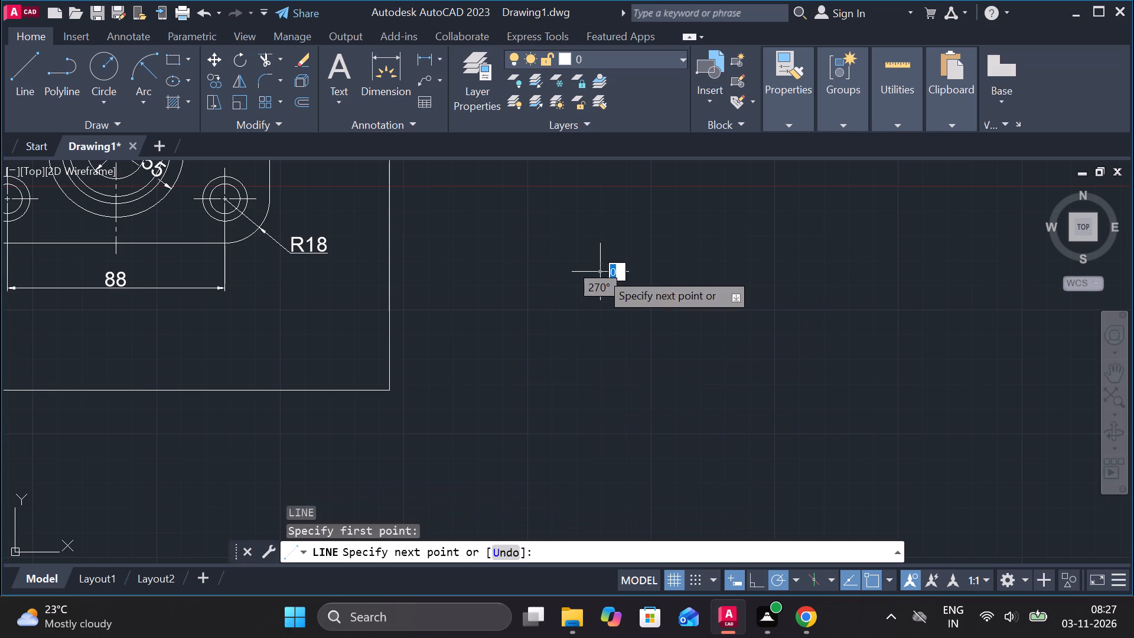
type("65")
key("space")
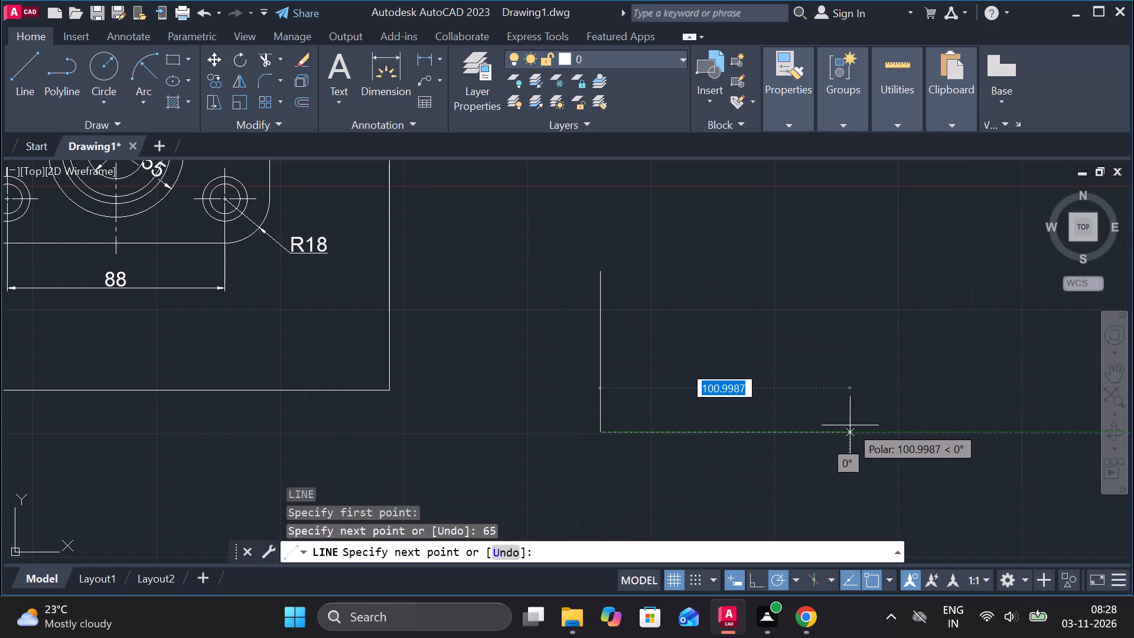
type("190")
key("space")
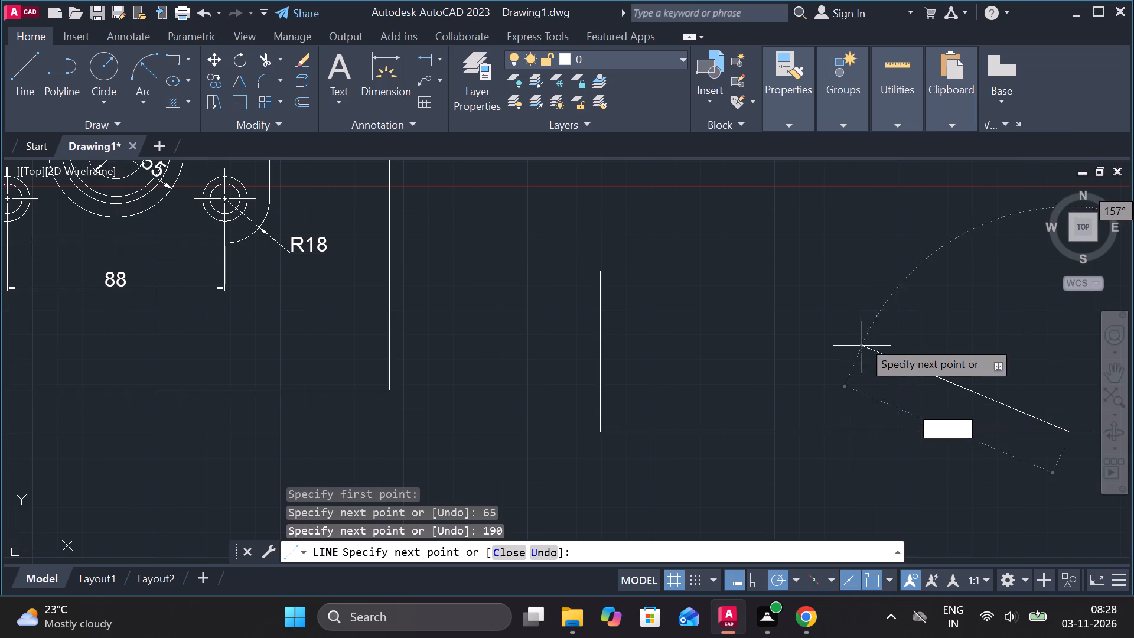
middle_click_drag(967, 290, 772, 321)
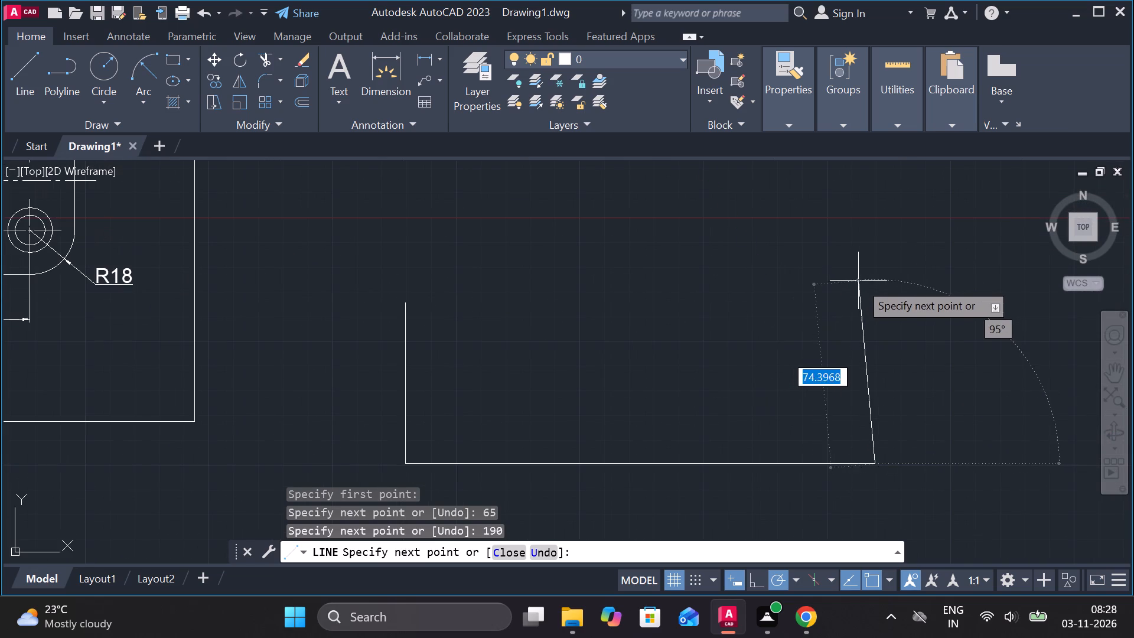
type("65")
key("space")
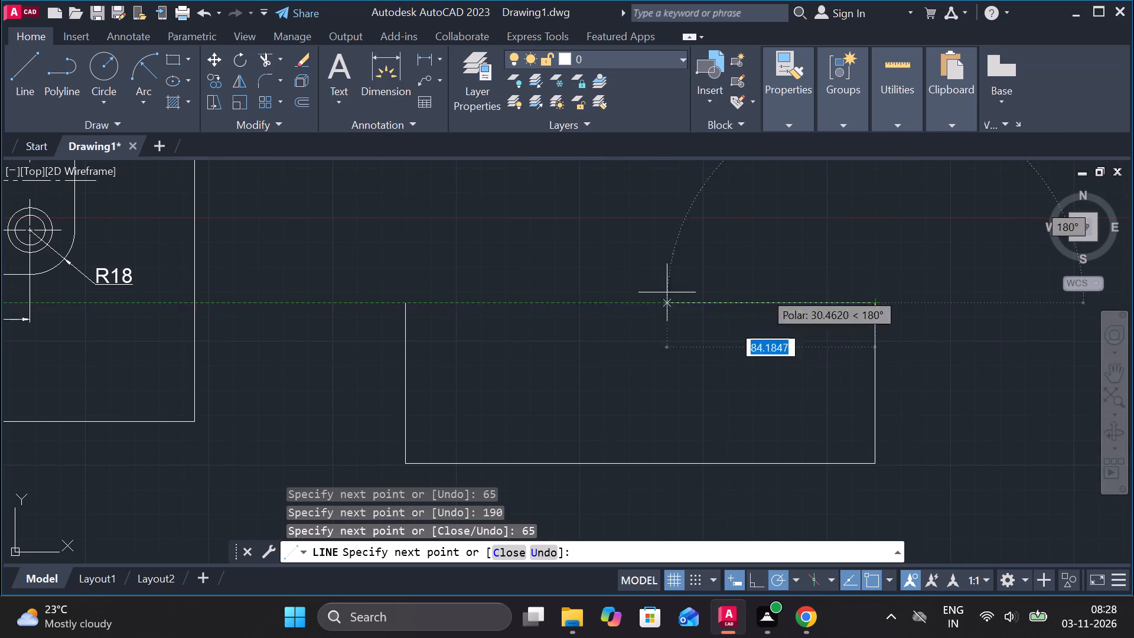
left_click(400, 303)
key("Escape")
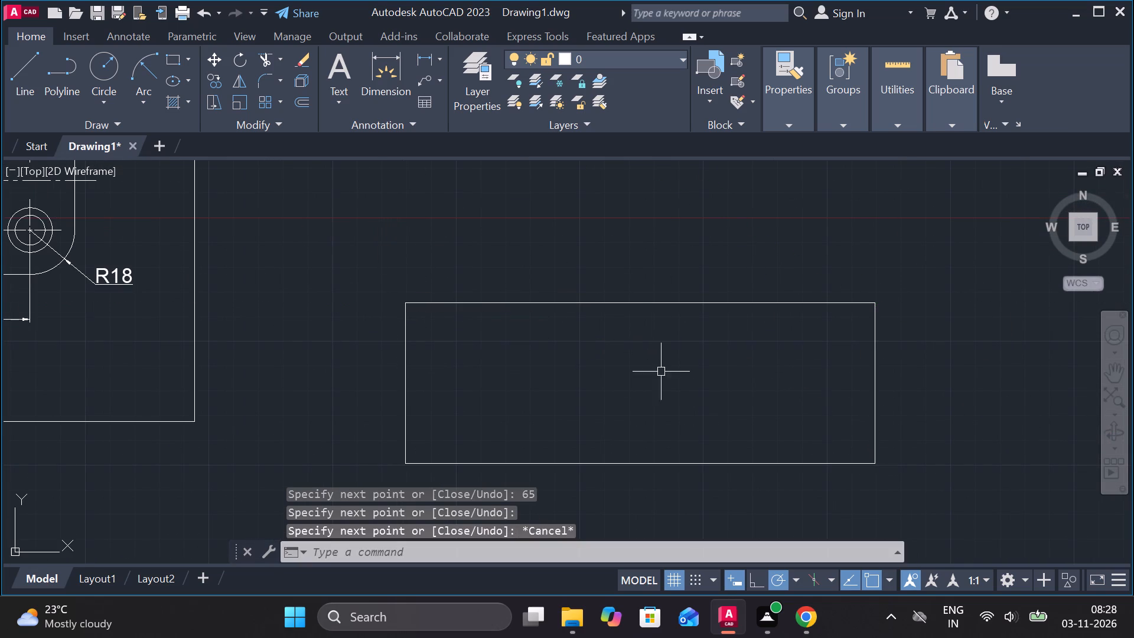
Offset the 190 by 65 rectangle's right edge inward three times in succession, 25 apart, to form three columns.
middle_click_drag(627, 372, 576, 362)
left_click(826, 360)
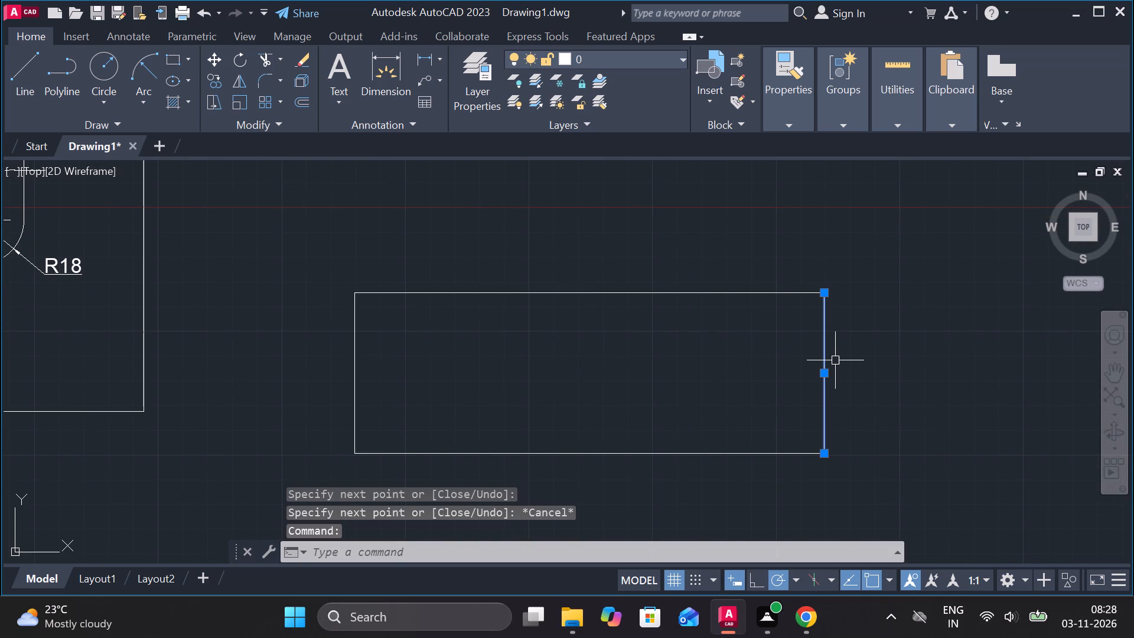
key("o")
key("Return")
key("Return")
type("25")
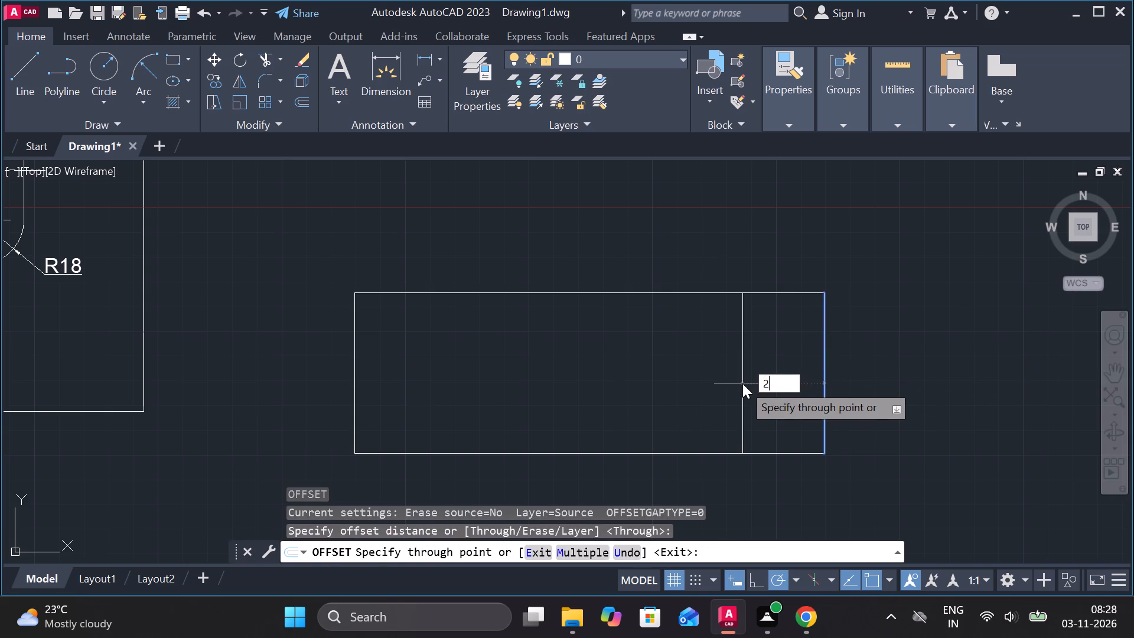
key("space")
left_click(761, 341)
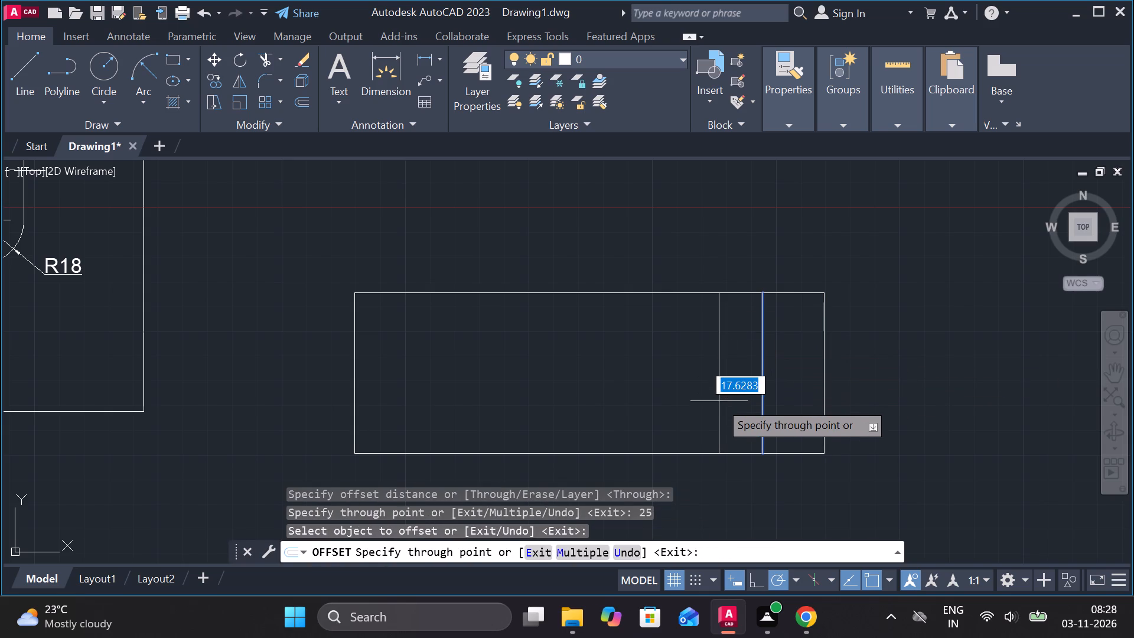
type("25")
key("space")
left_click(700, 370)
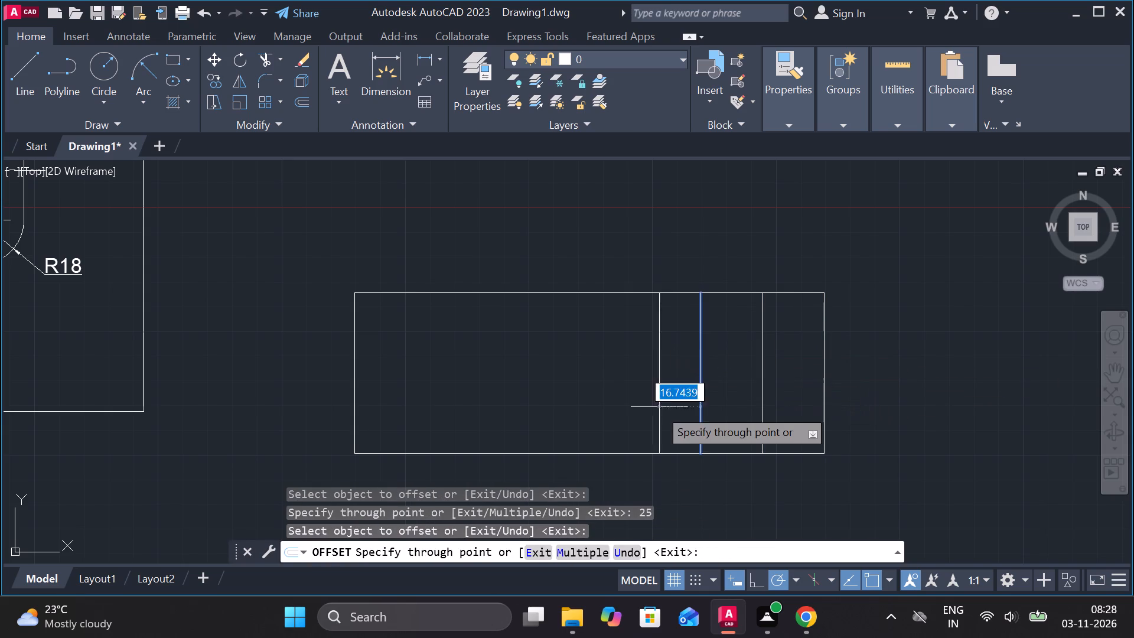
type("25")
key("space")
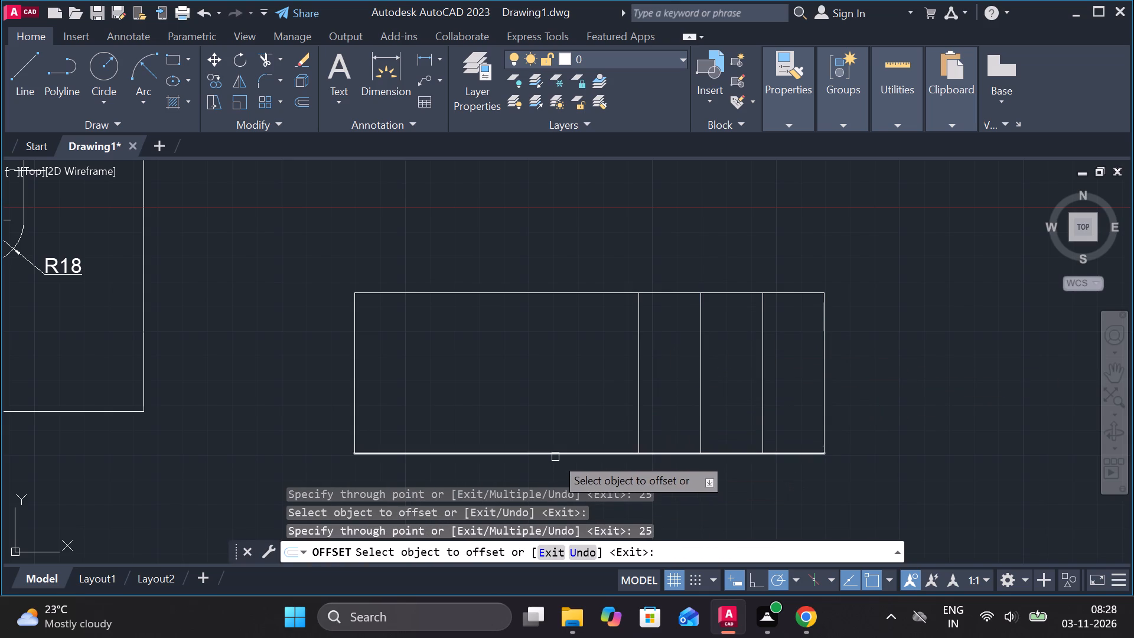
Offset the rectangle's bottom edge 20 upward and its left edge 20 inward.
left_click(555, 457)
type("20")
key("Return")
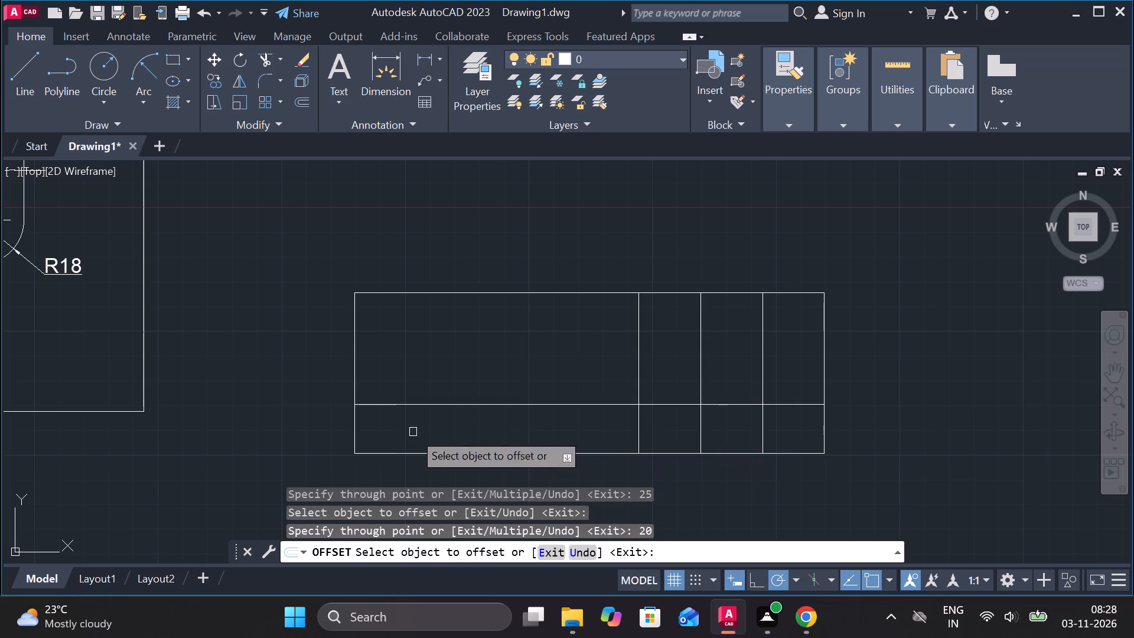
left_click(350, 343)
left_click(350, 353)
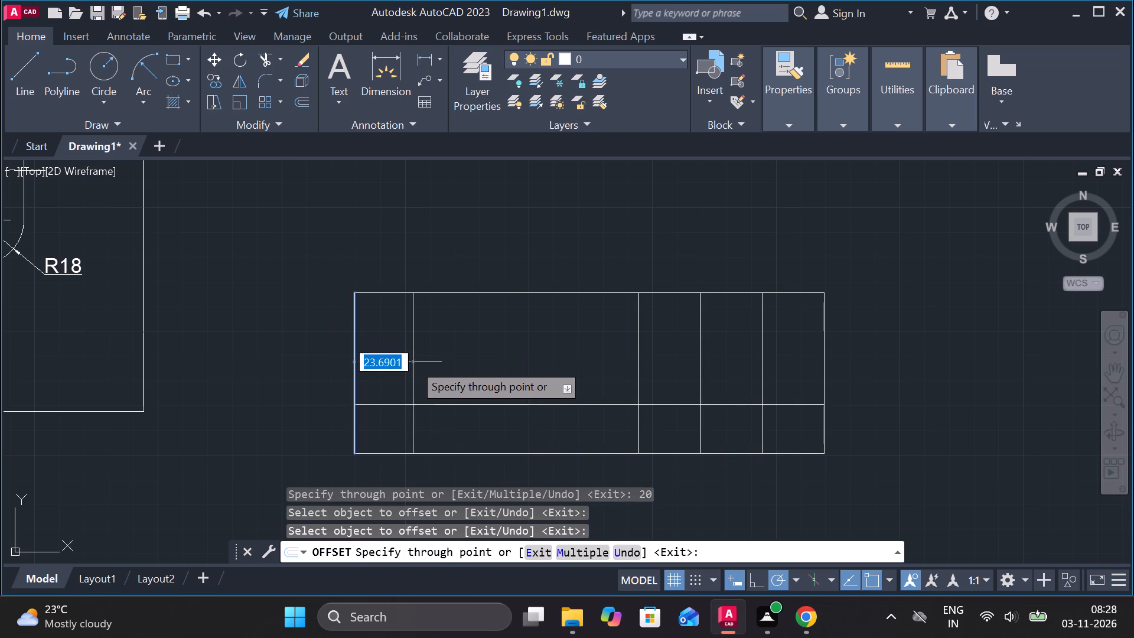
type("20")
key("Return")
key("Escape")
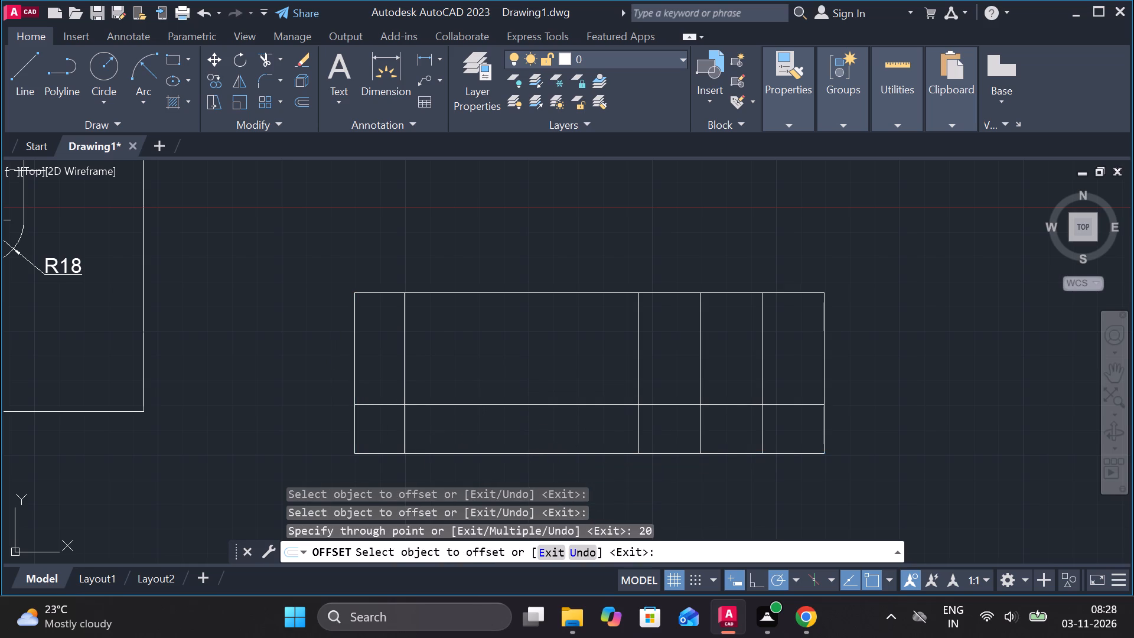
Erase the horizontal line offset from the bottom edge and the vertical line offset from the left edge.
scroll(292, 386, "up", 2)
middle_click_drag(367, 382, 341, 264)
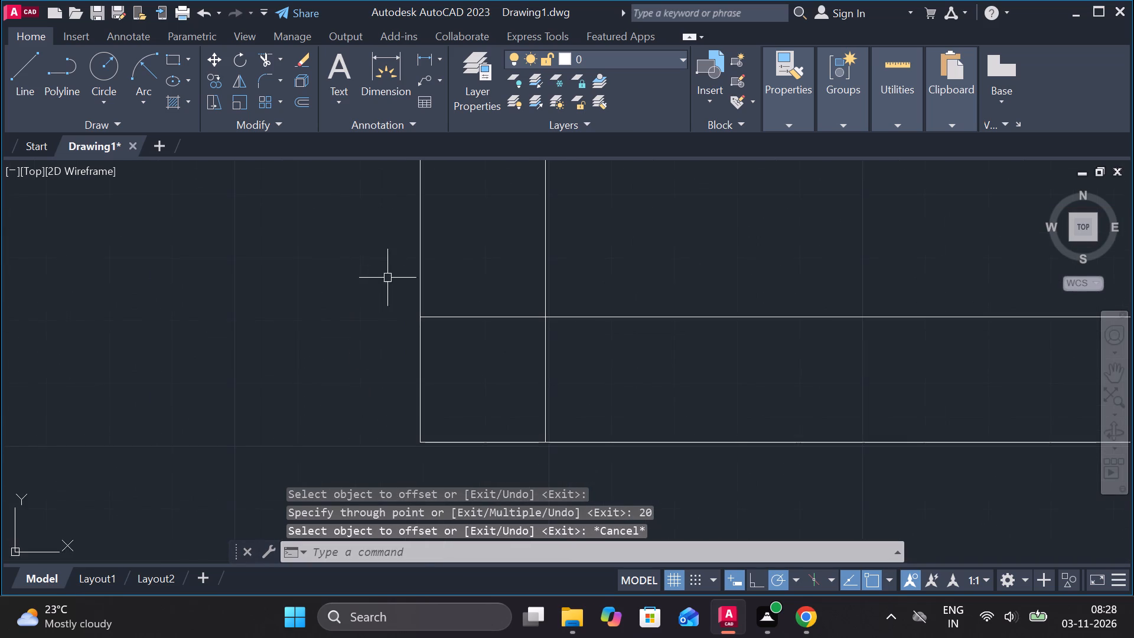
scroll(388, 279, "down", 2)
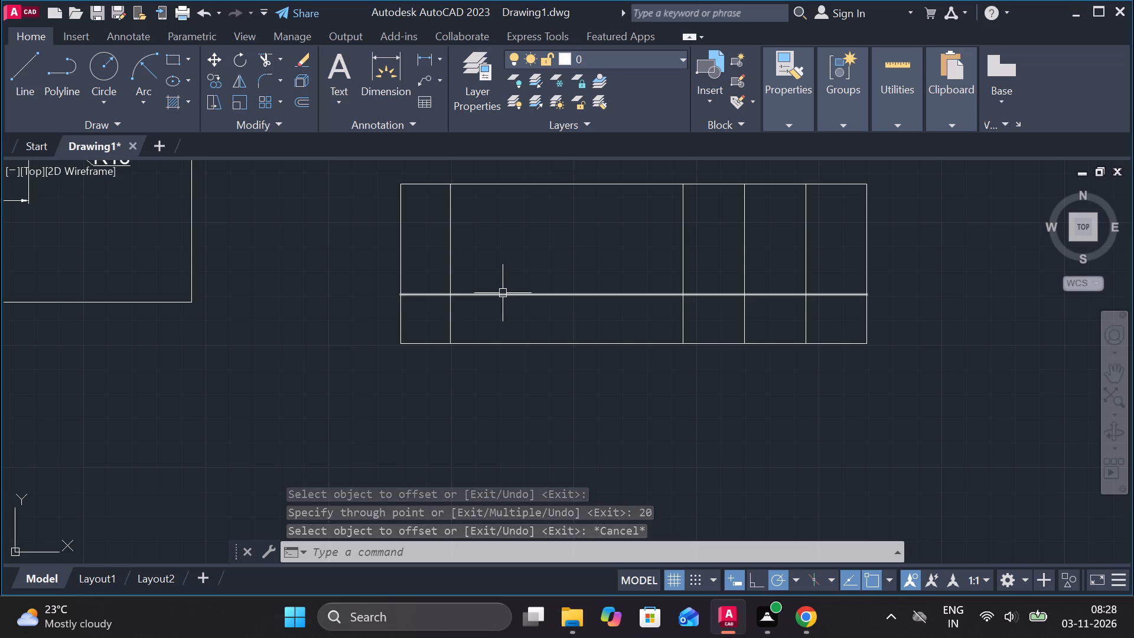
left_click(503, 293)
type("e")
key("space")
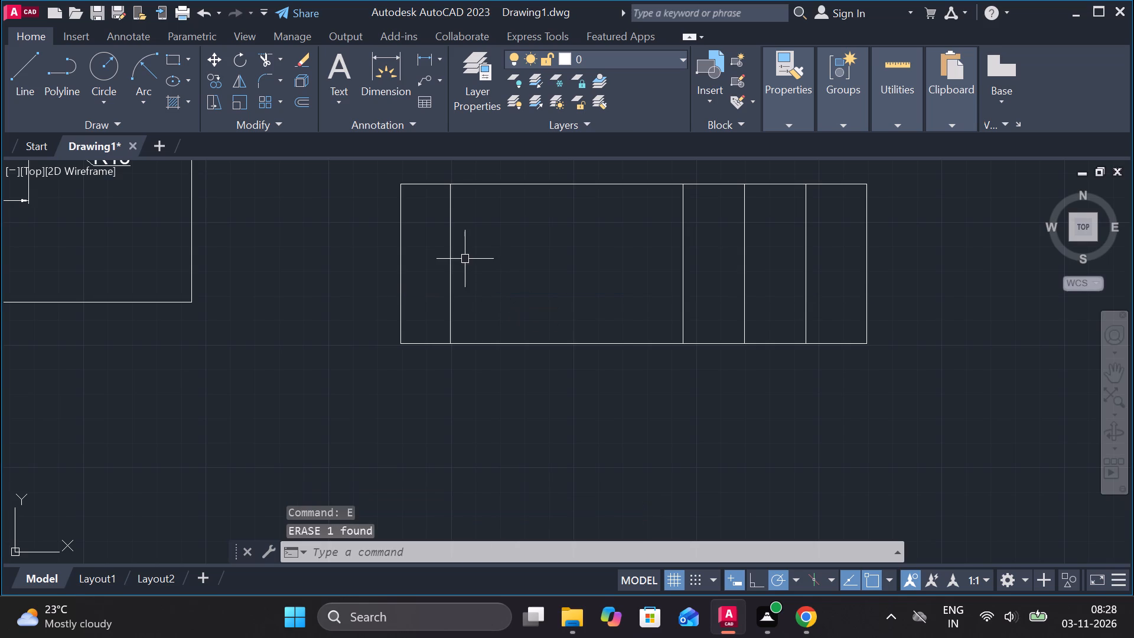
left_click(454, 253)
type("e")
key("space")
Offset the rectangle's bottom edge 20 upward and its left edge 25 inward.
left_click(511, 342)
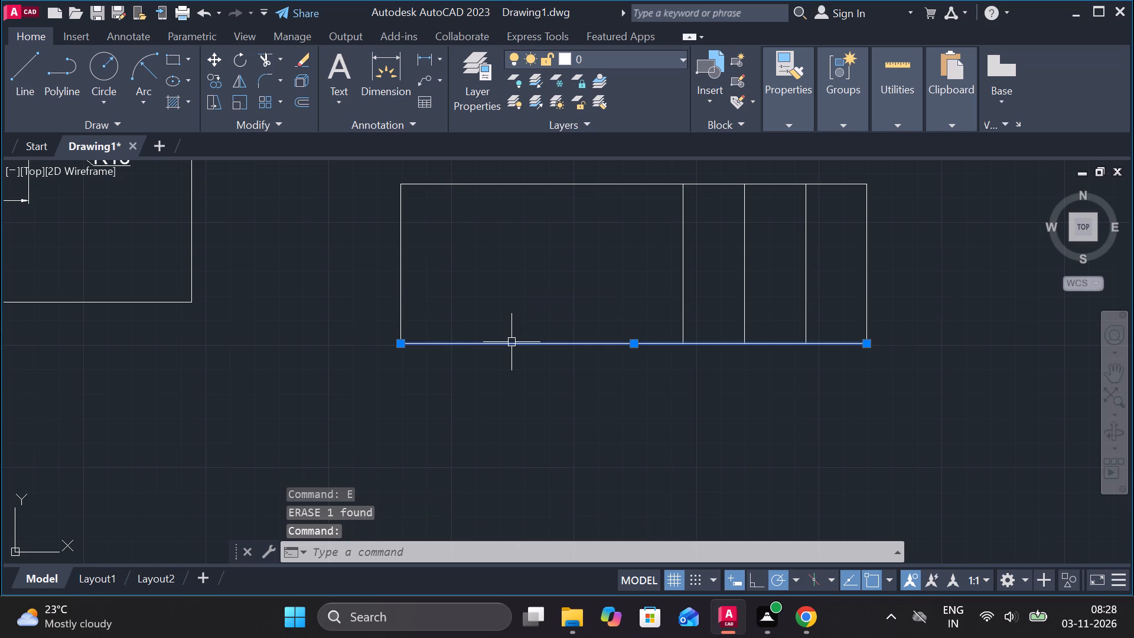
key("o")
key("Return")
key("Return")
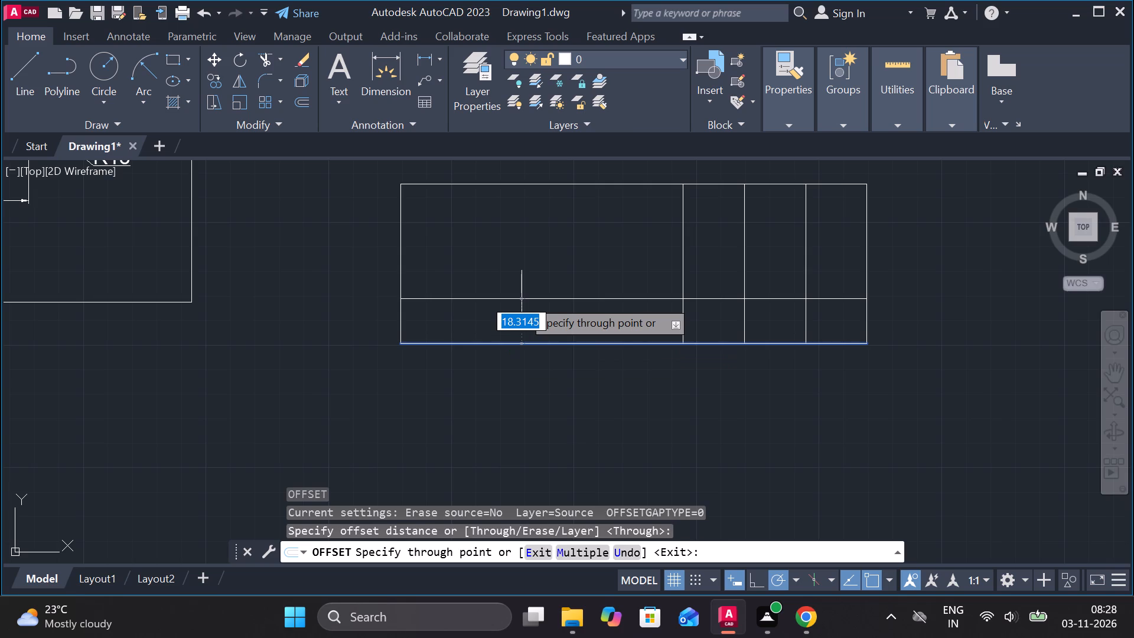
key("2")
key("0")
key("Return")
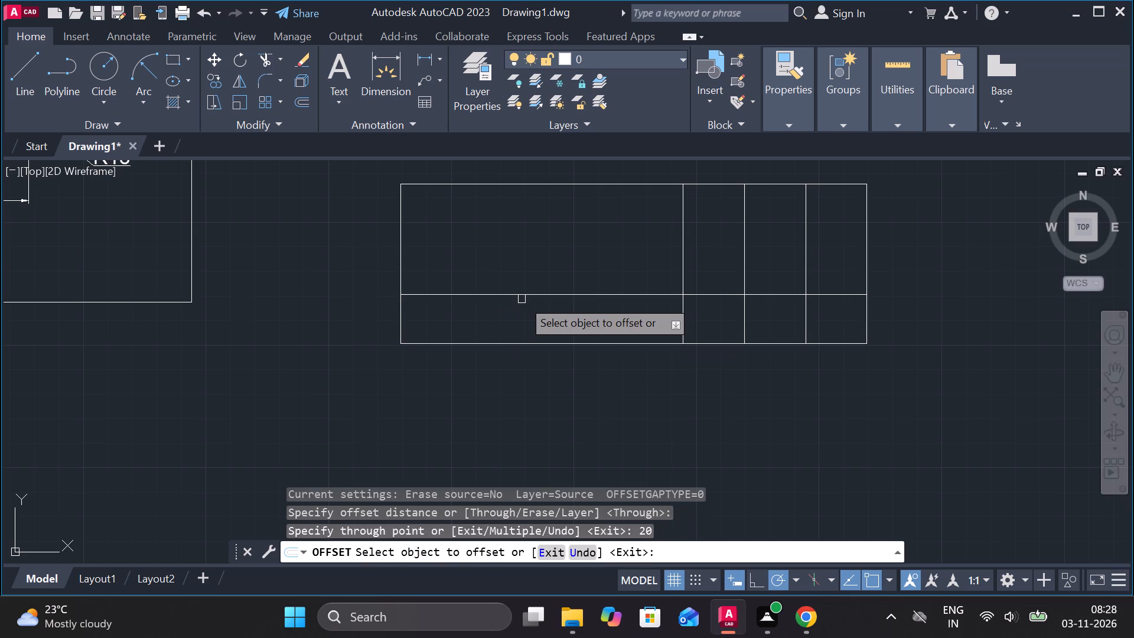
left_click(406, 237)
left_click(399, 224)
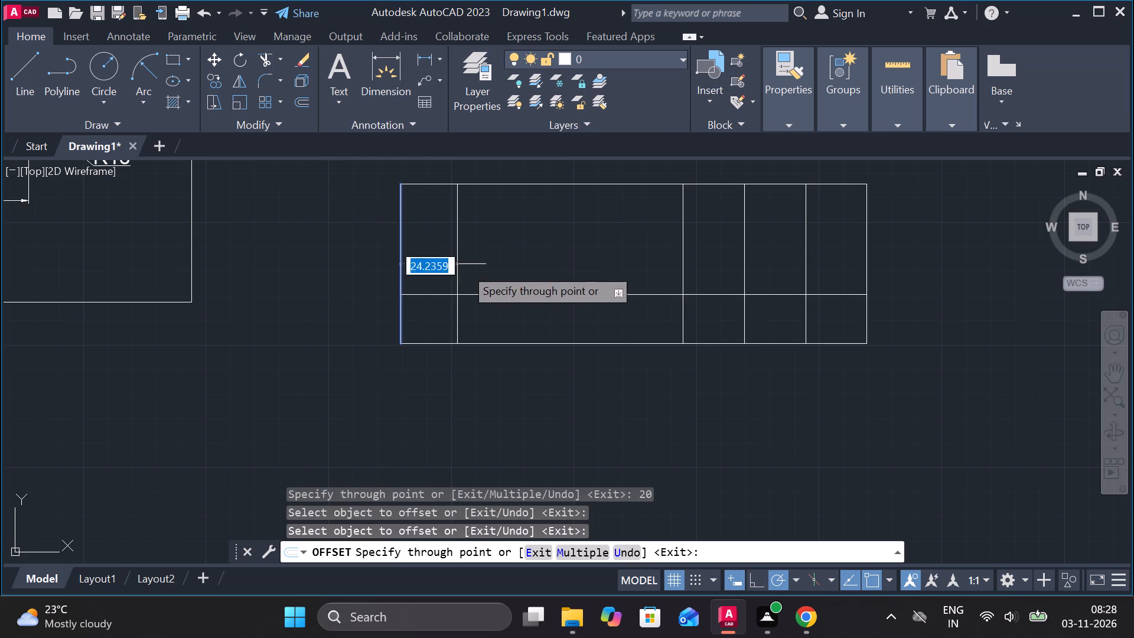
type("25")
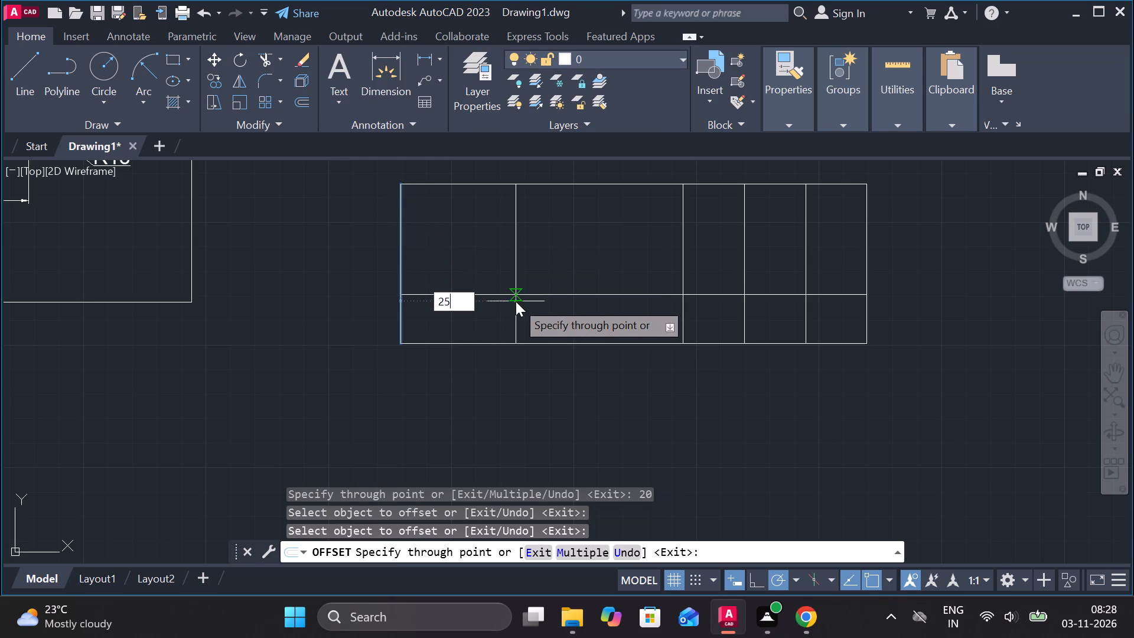
key("space")
key("Escape")
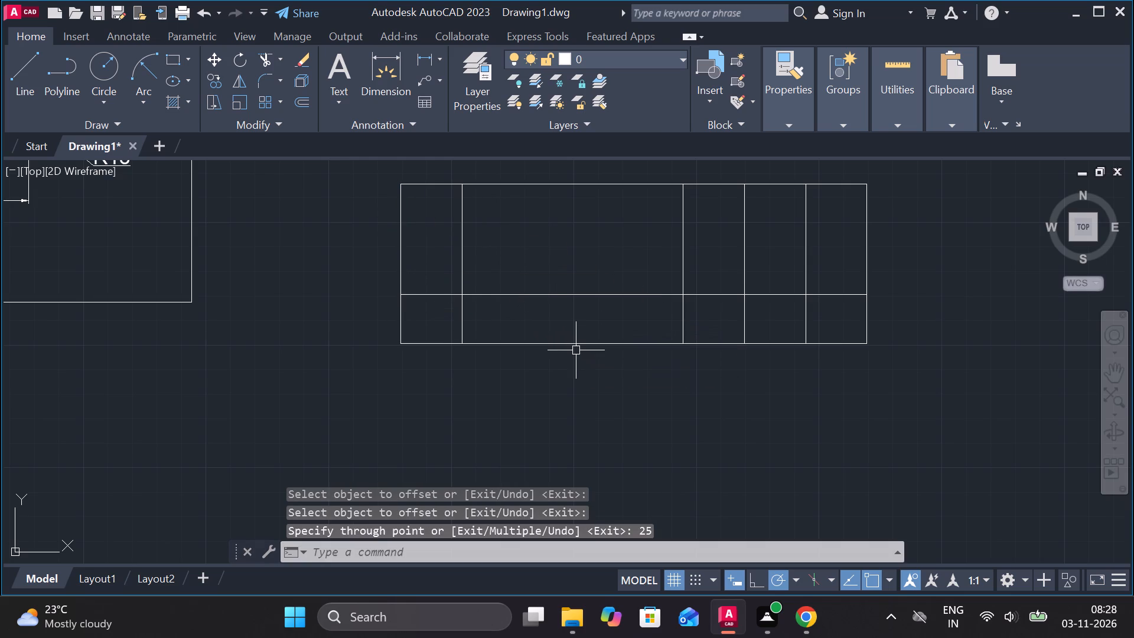
Trim the inner horizontal line out of the wide middle cell, between the left column and the three right columns.
type("tr")
key("space")
left_click_drag(568, 311, 568, 305)
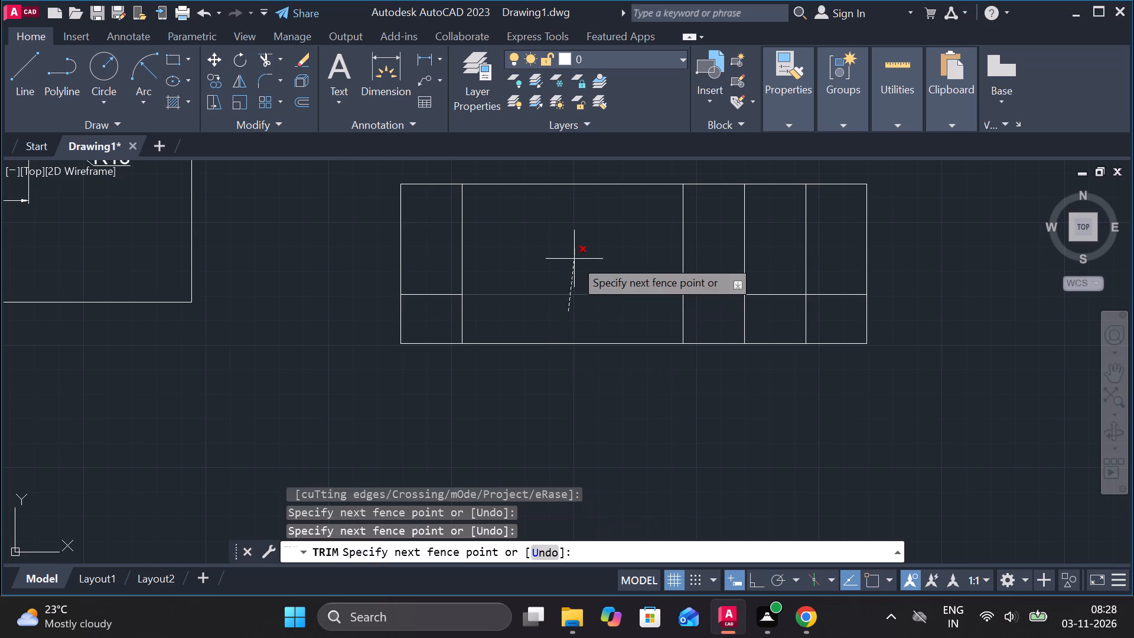
left_click(574, 259)
middle_click_drag(657, 291, 632, 292)
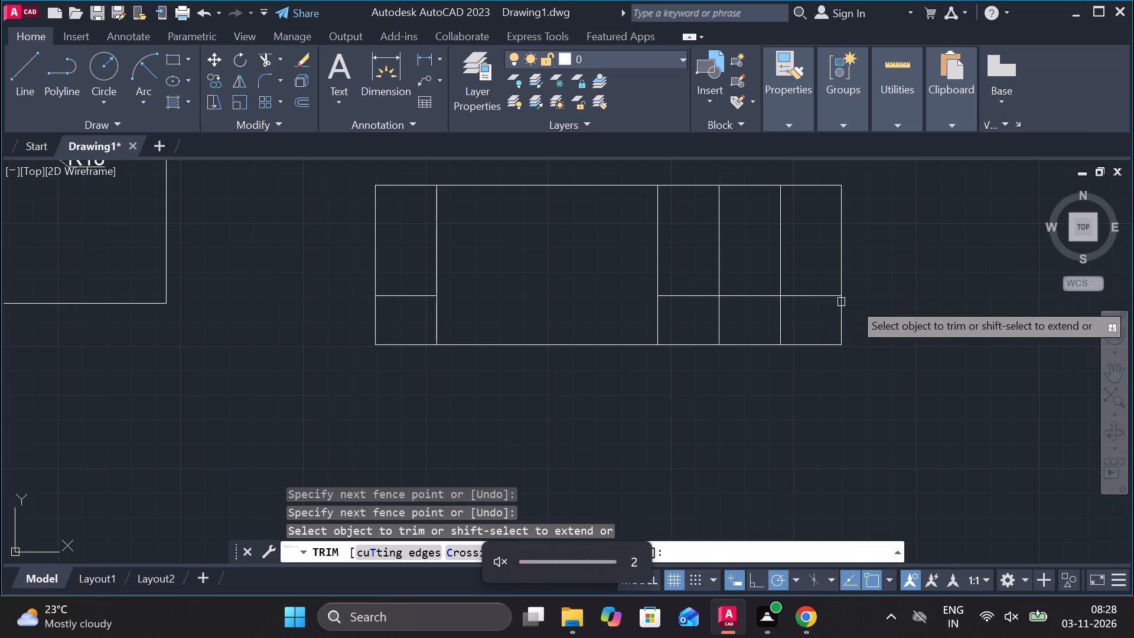
key("Escape")
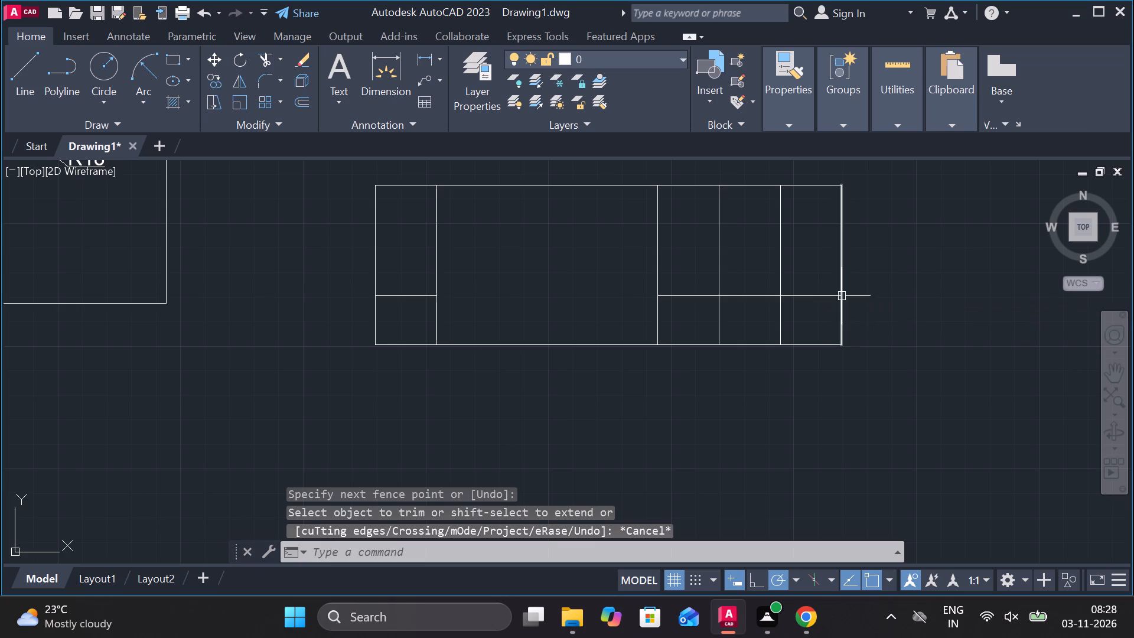
Copy the inner horizontal line of the three right columns upward as a 5-item array spaced 7 apart.
left_click(827, 296)
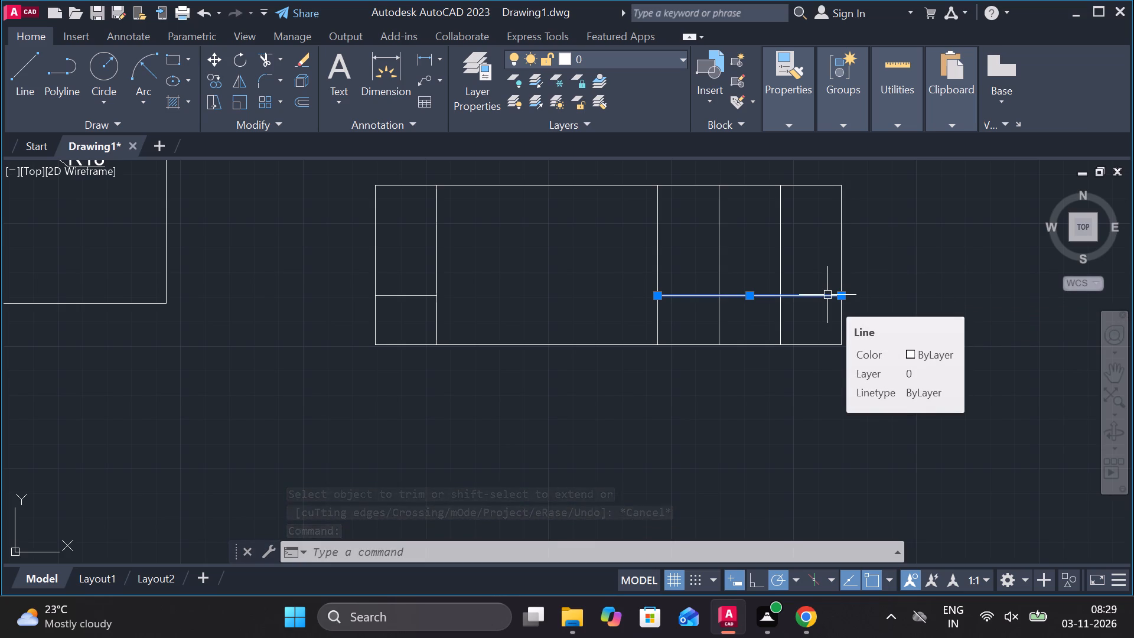
type("co")
key("Return")
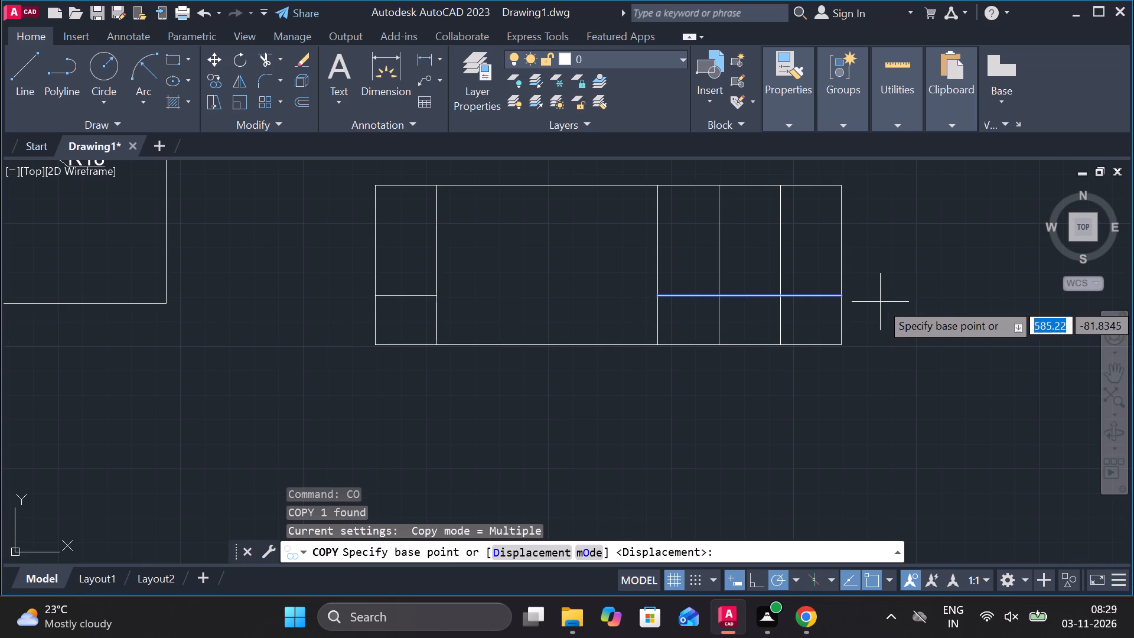
middle_click_drag(874, 317, 832, 383)
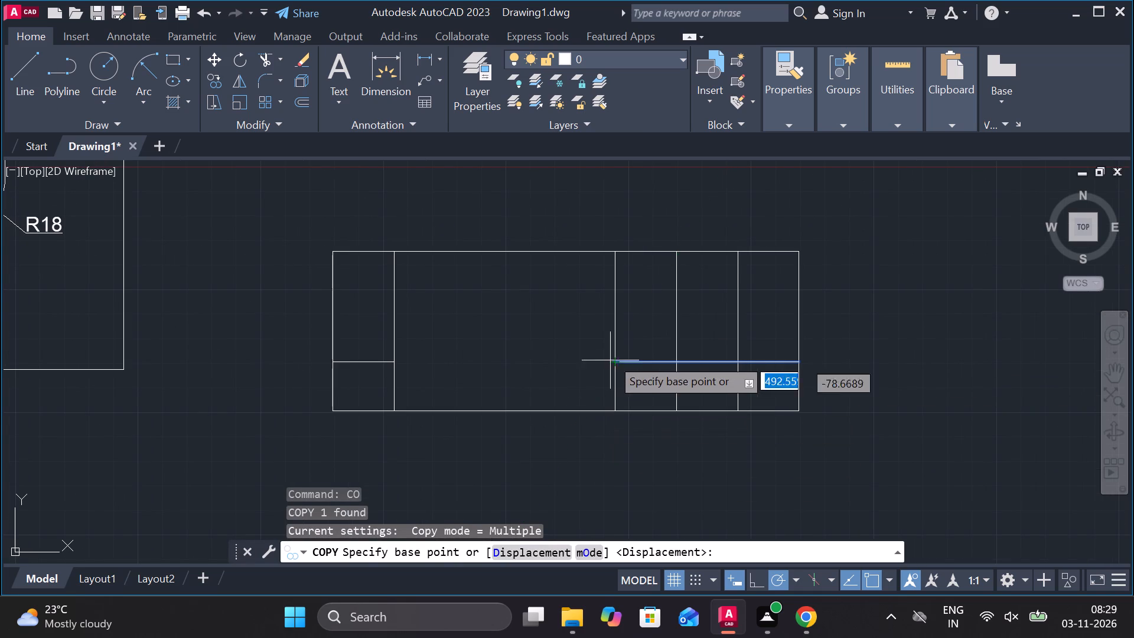
left_click(614, 357)
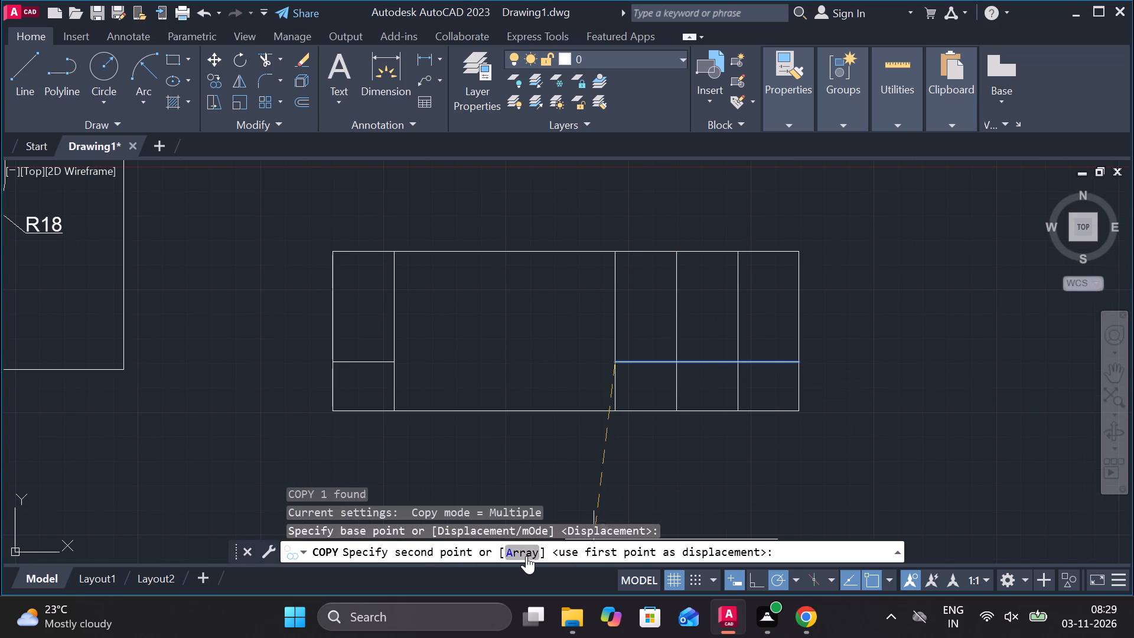
left_click(526, 556)
key("5")
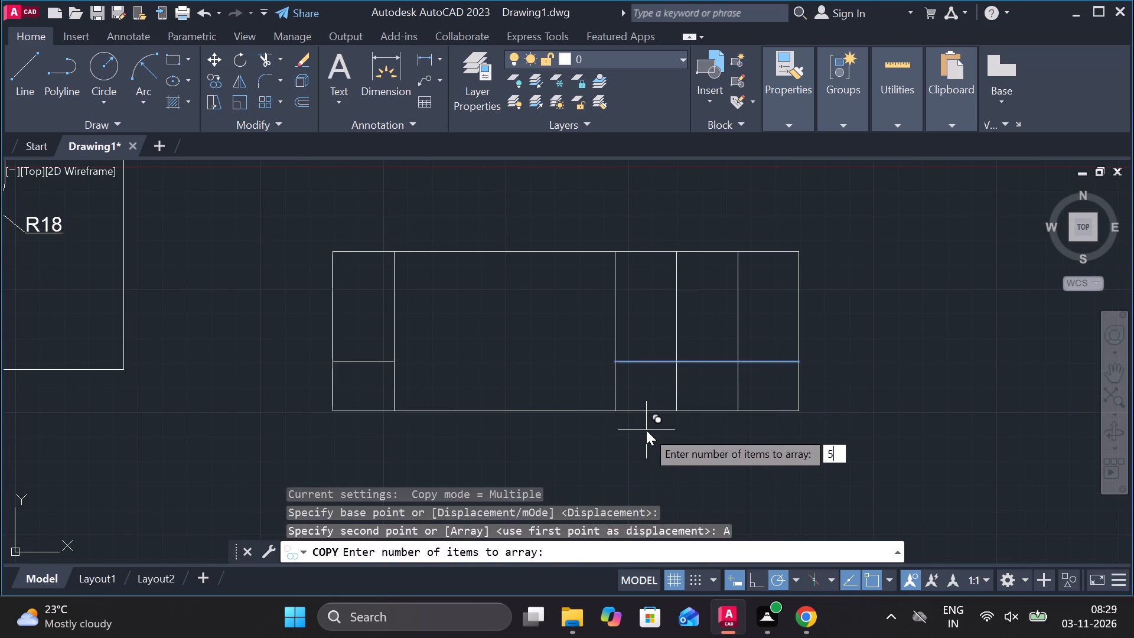
key("Return")
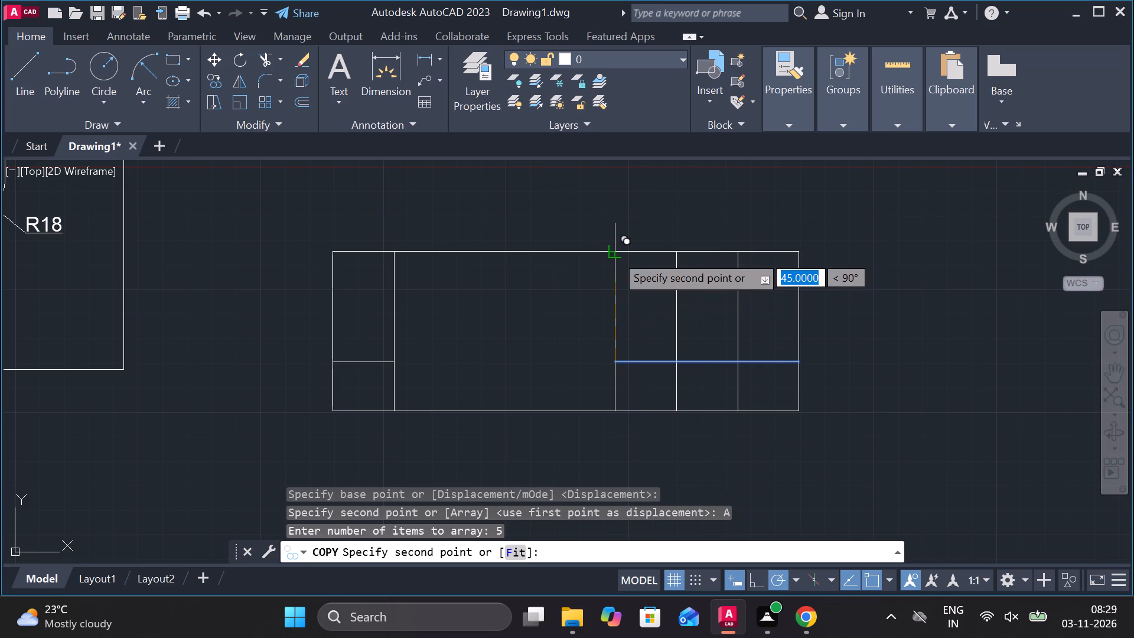
key("7")
key("Return")
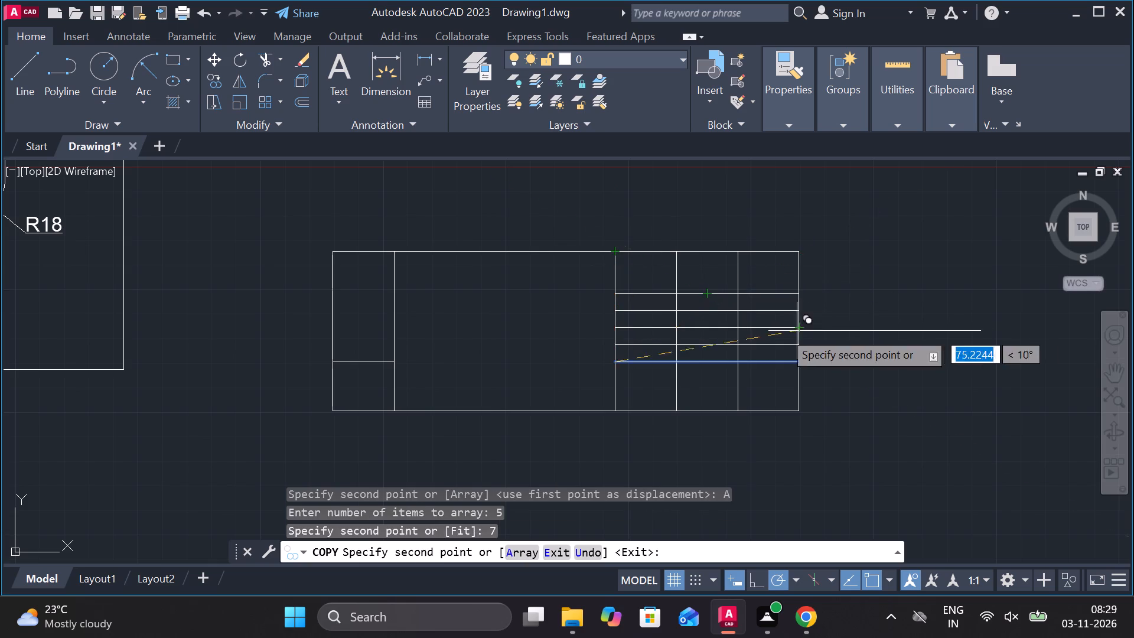
Add one more copy of the same line 35 above the original.
scroll(762, 331, "up", 2)
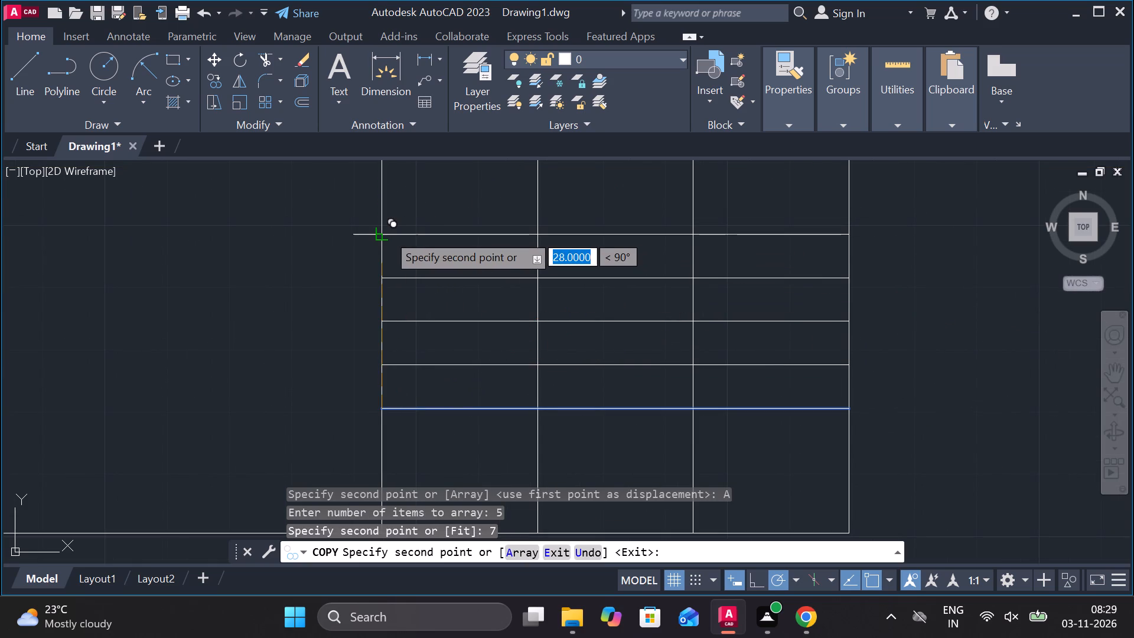
middle_click_drag(425, 239, 434, 240)
scroll(428, 240, "down", 1)
middle_click_drag(424, 198, 448, 257)
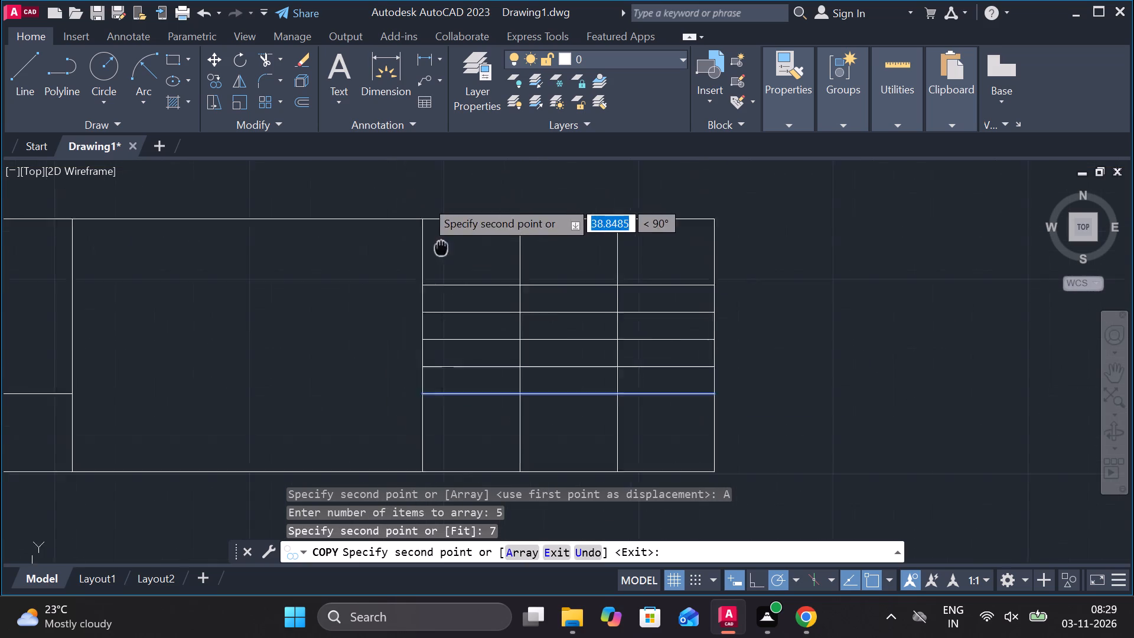
middle_click_drag(448, 257, 449, 261)
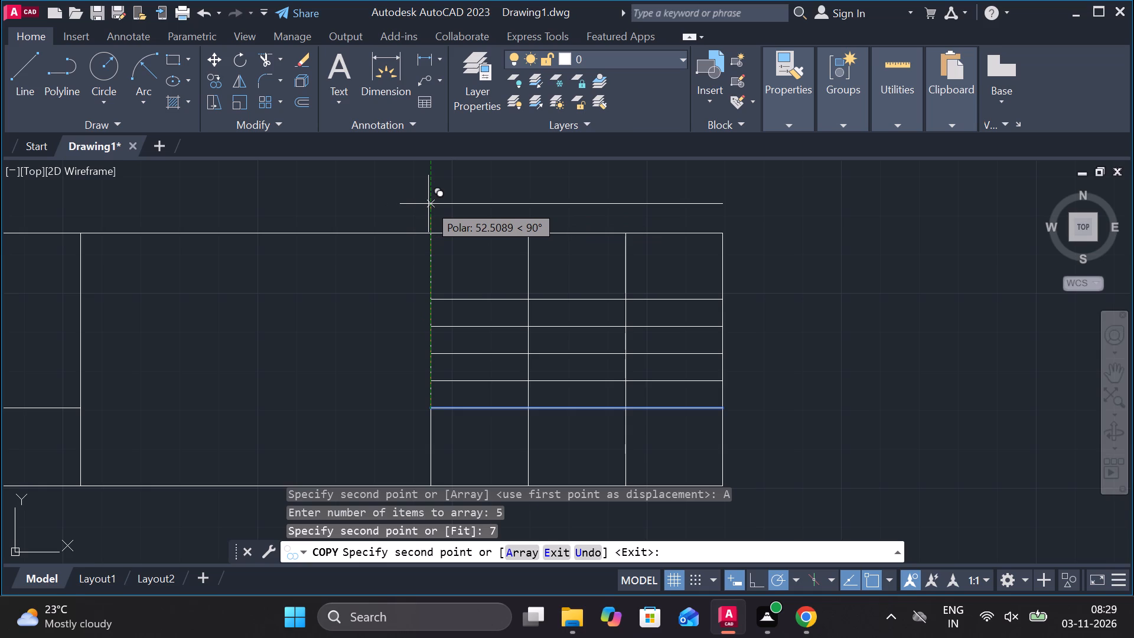
type("35")
key("Return")
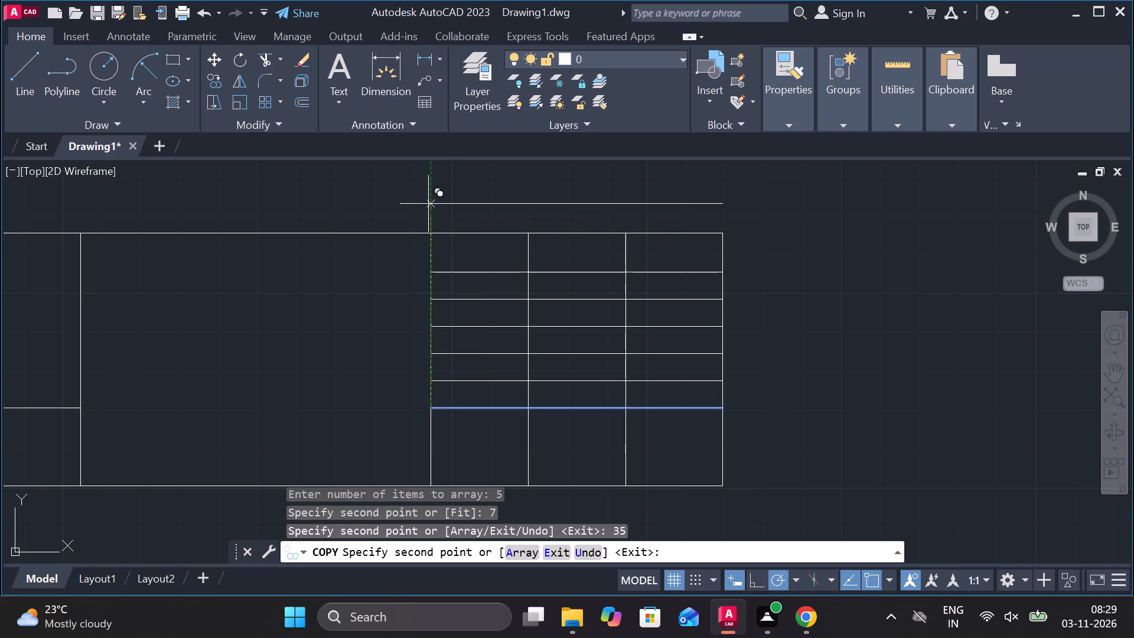
scroll(686, 261, "down", 3)
key("Escape")
Extend the lowest inner horizontal line of the right columns leftward across the wide middle cell.
scroll(680, 269, "up", 3)
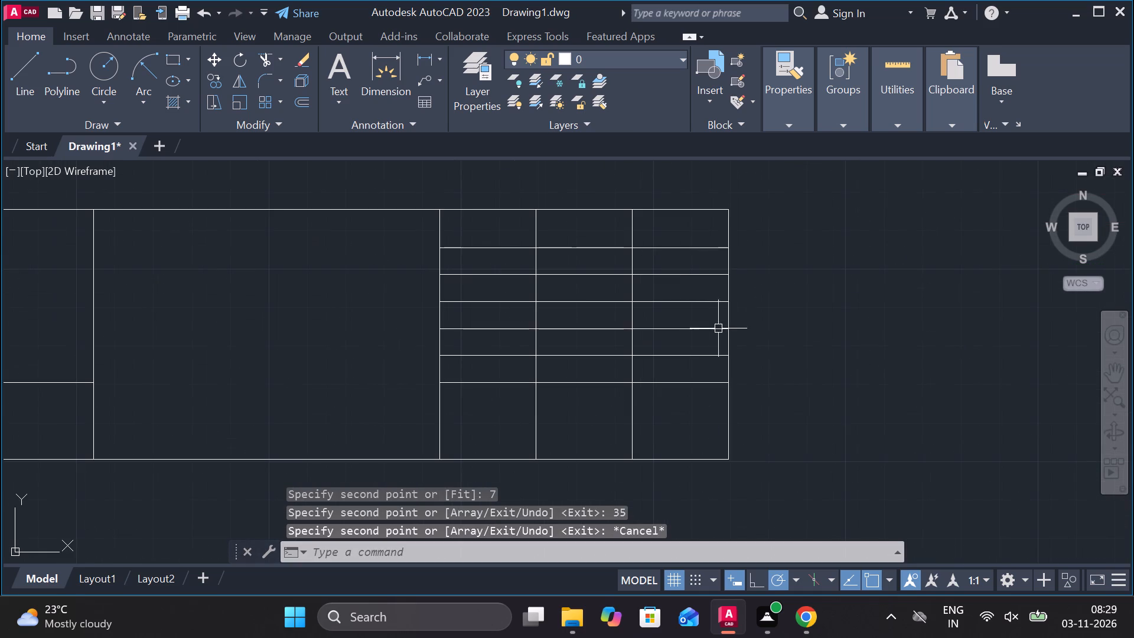
middle_click_drag(592, 291, 647, 301)
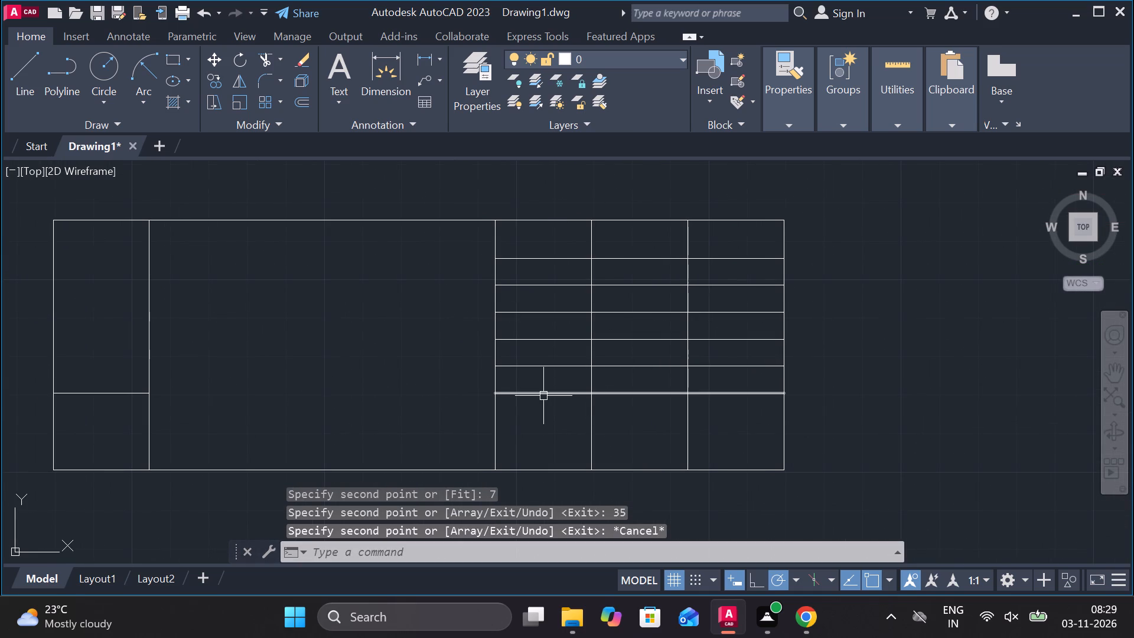
middle_click_drag(544, 419, 586, 414)
type("ex")
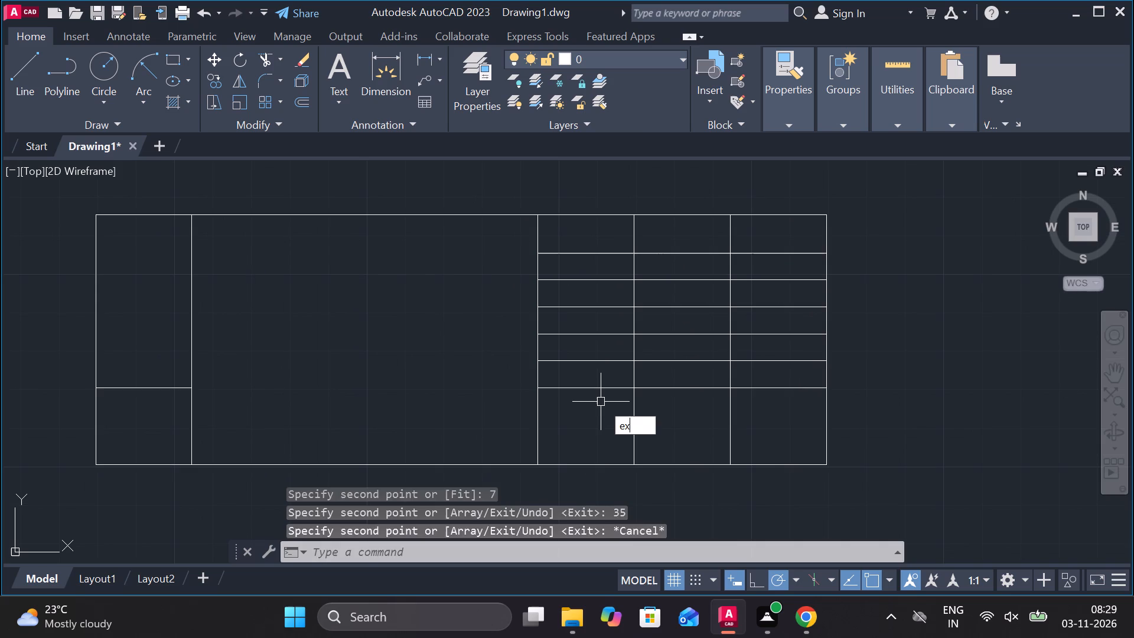
key("space")
left_click(580, 389)
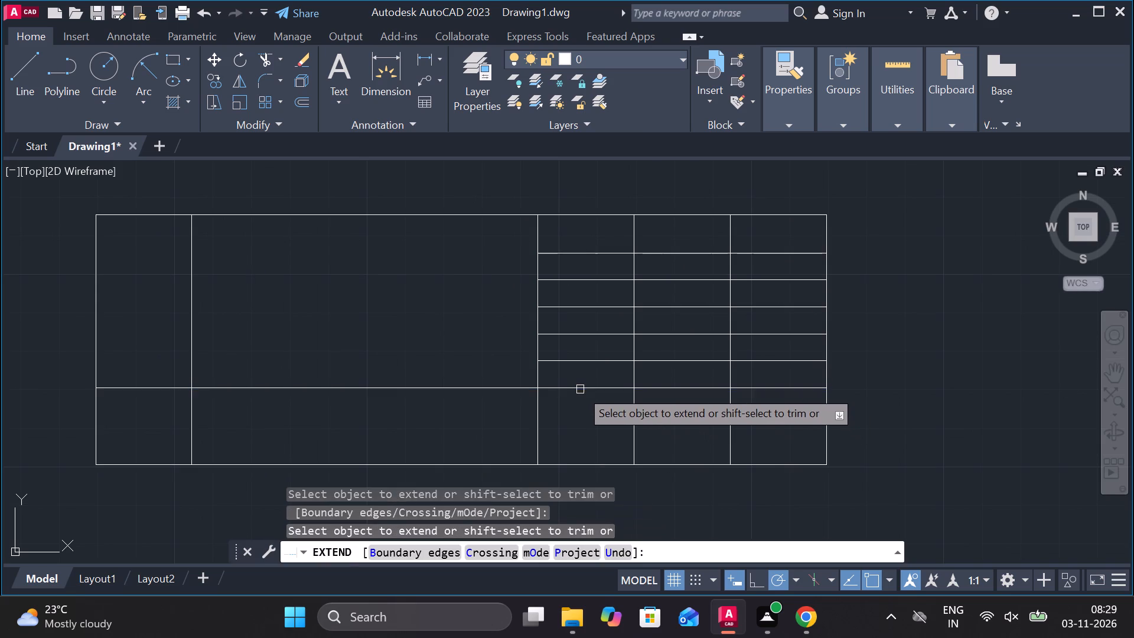
key("Escape")
Add centred multiline text NAME in the top cell of the middle of the three right columns.
scroll(625, 246, "up", 1)
middle_click_drag(724, 313, 642, 346)
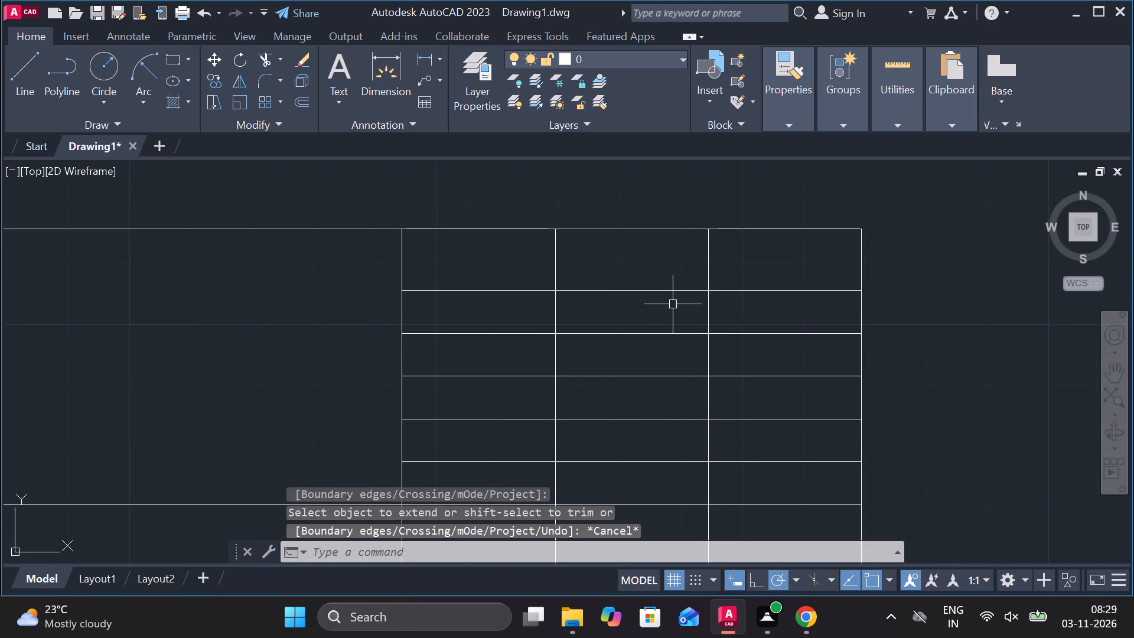
type(",m")
key("Escape")
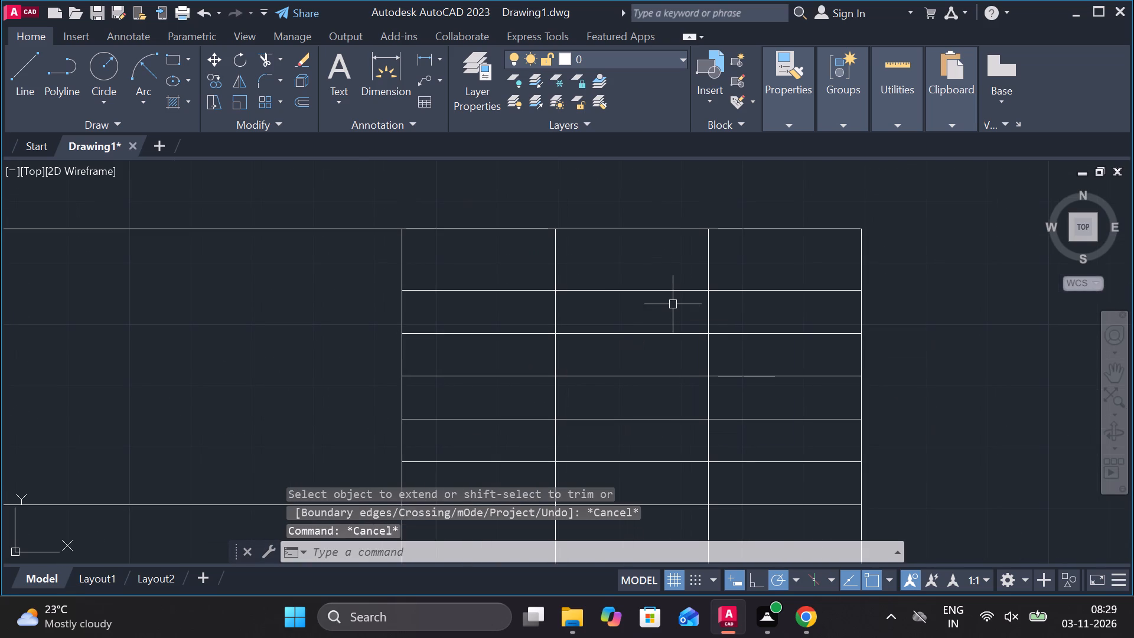
type("mt")
key("space")
scroll(571, 242, "up", 2)
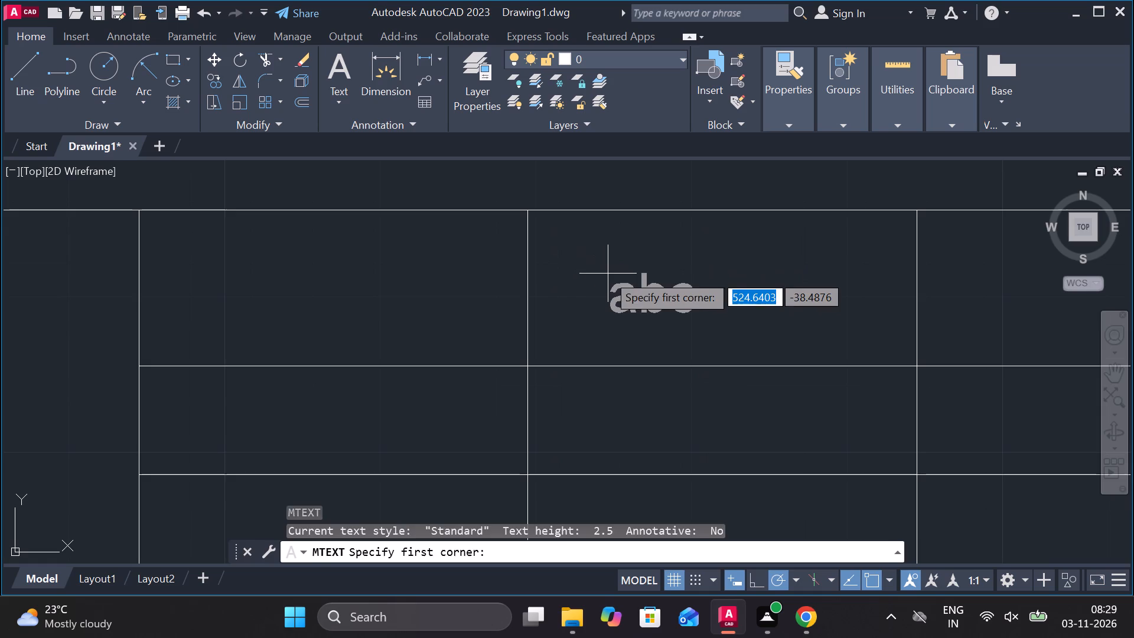
left_click(589, 261)
left_click(835, 322)
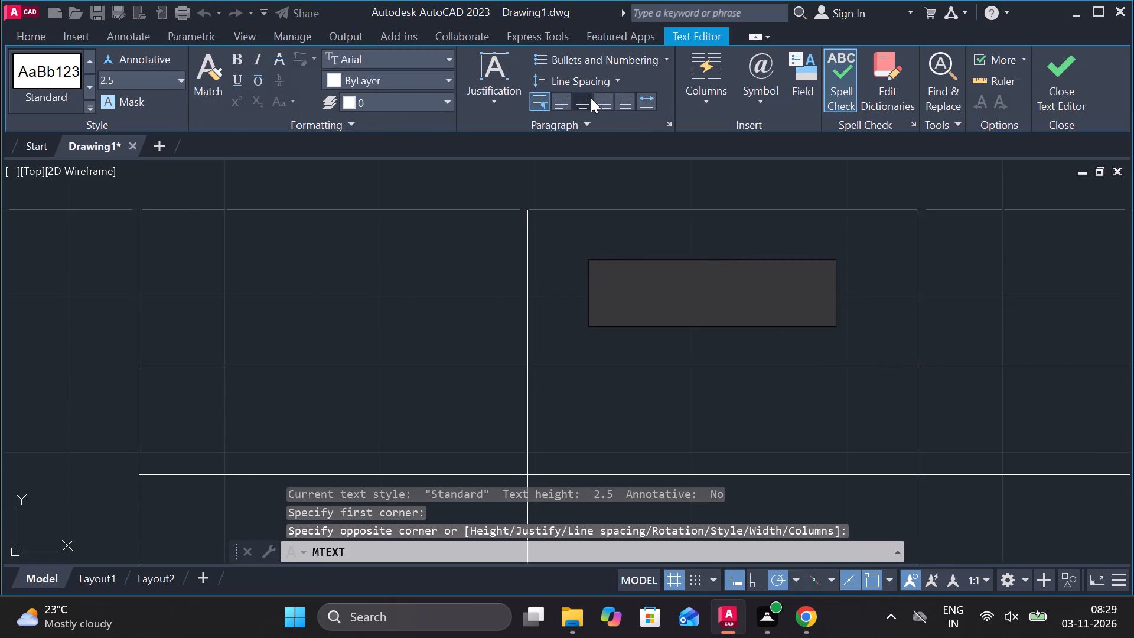
left_click(591, 98)
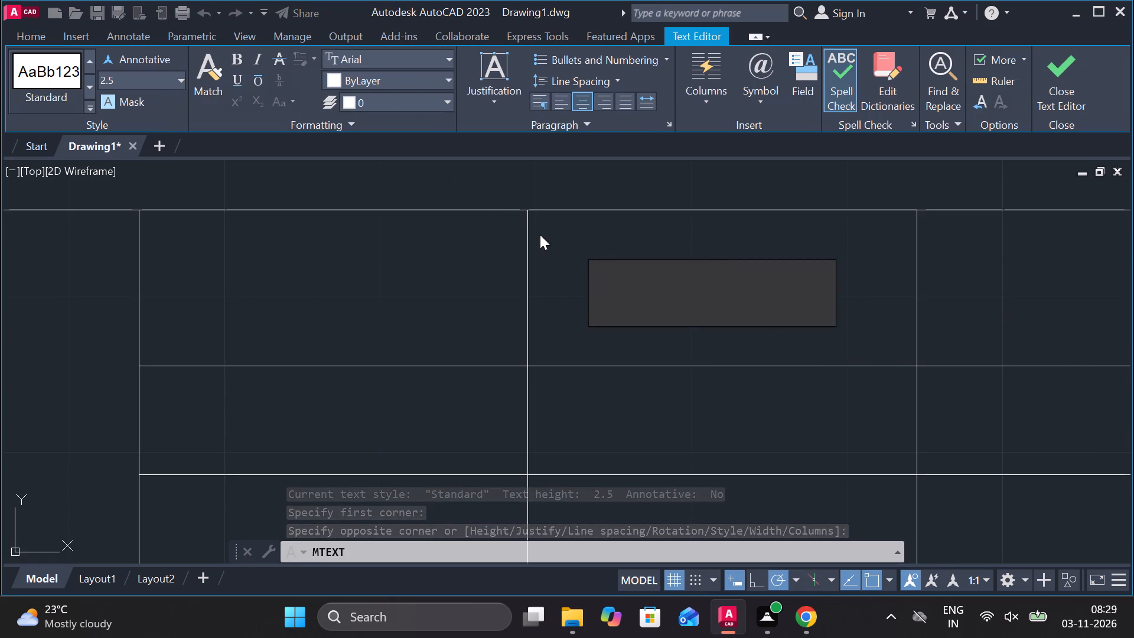
key("n")
key("BackSpace")
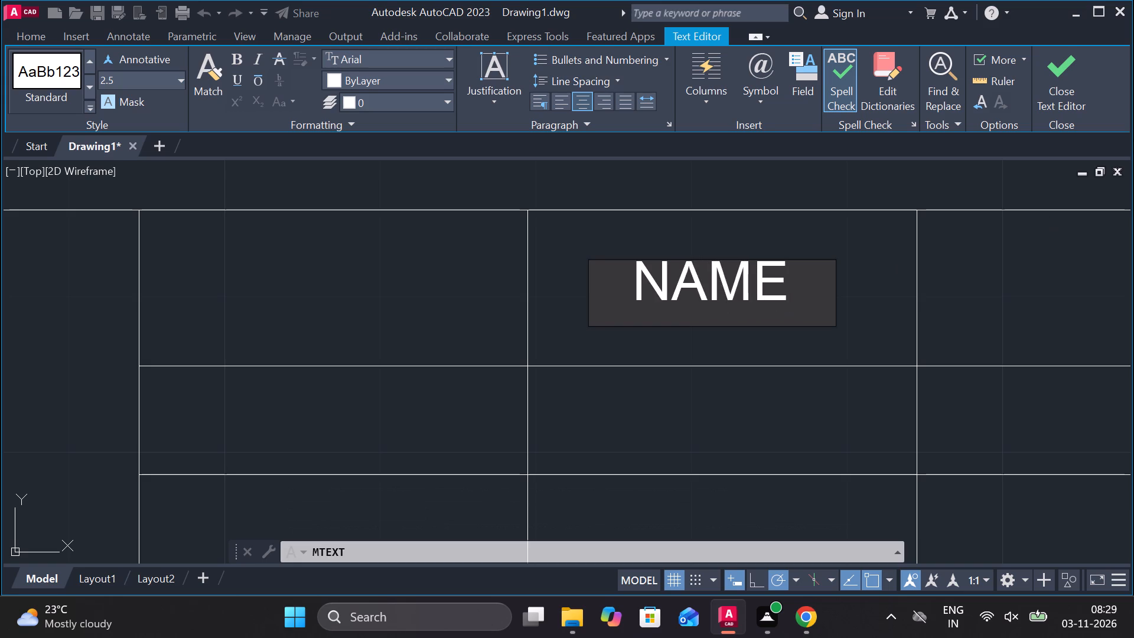
left_click(1063, 69)
Copy the NAME text horizontally into the top cell of the last column.
scroll(786, 416, "down", 2)
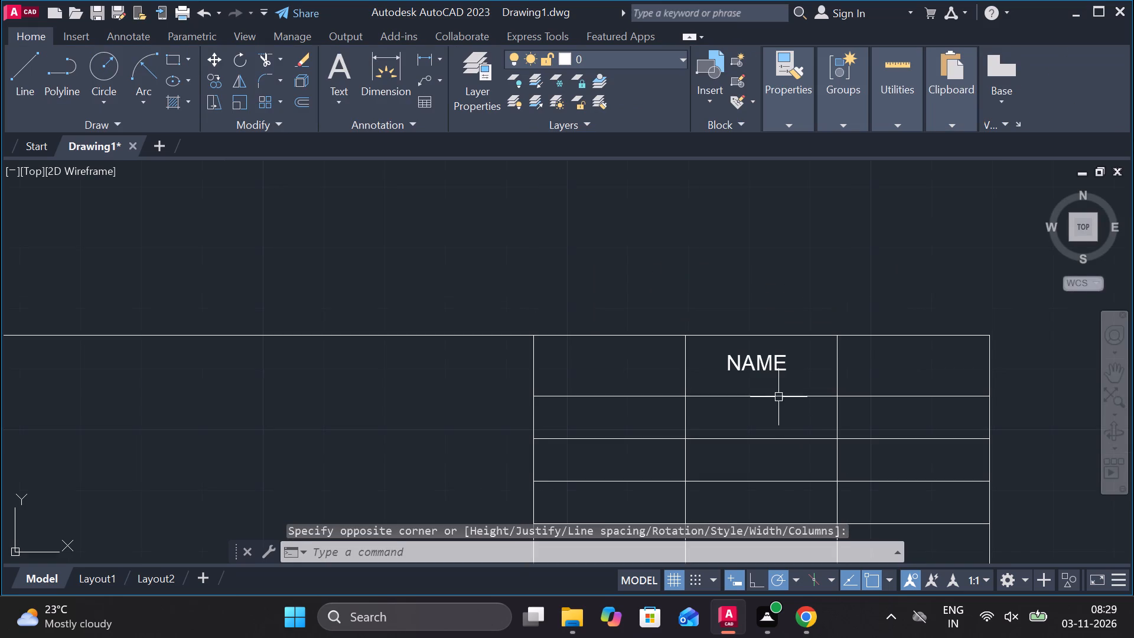
middle_click_drag(766, 395, 691, 375)
left_click(662, 352)
type("CO")
key("Return")
left_click(666, 352)
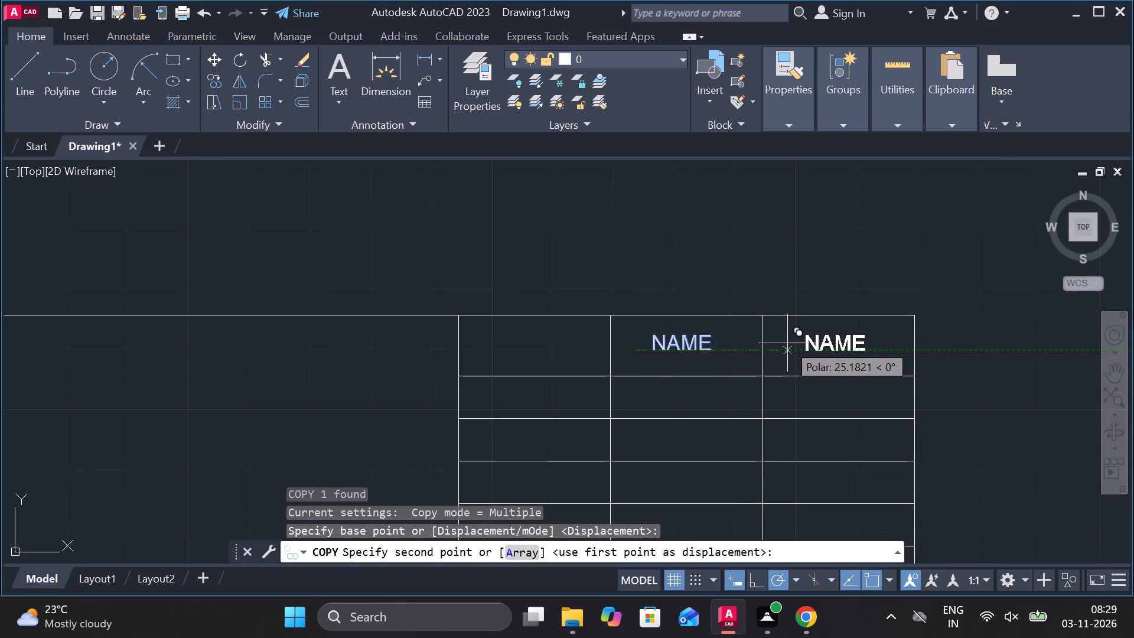
left_click(787, 343)
key("Escape")
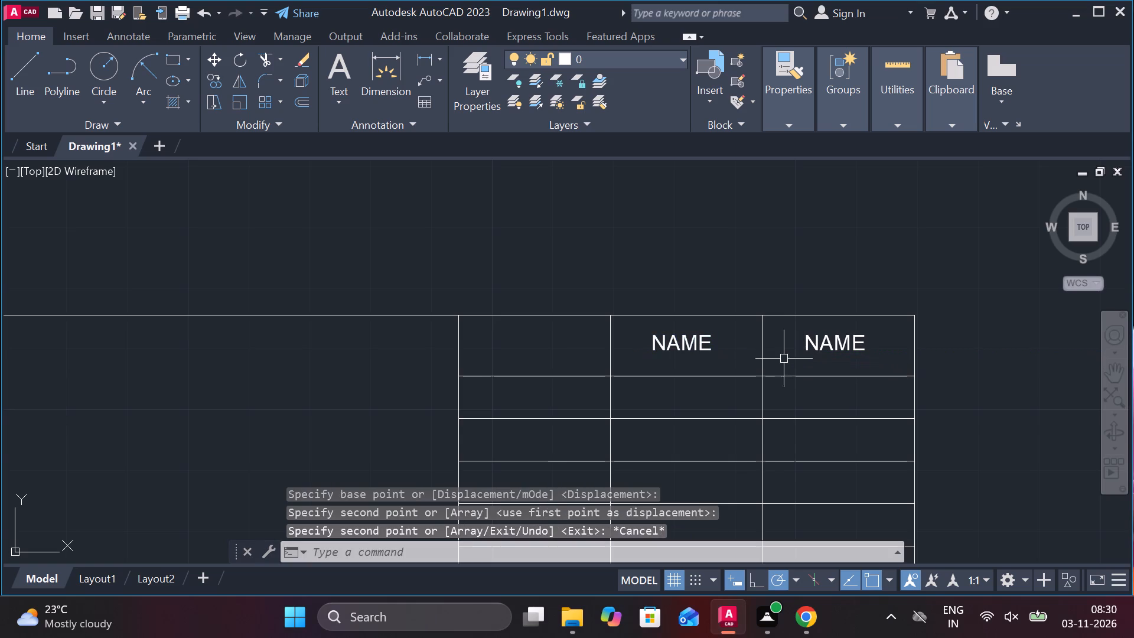
Change the copied text in the last column's top cell to DATE.
double_click(808, 344)
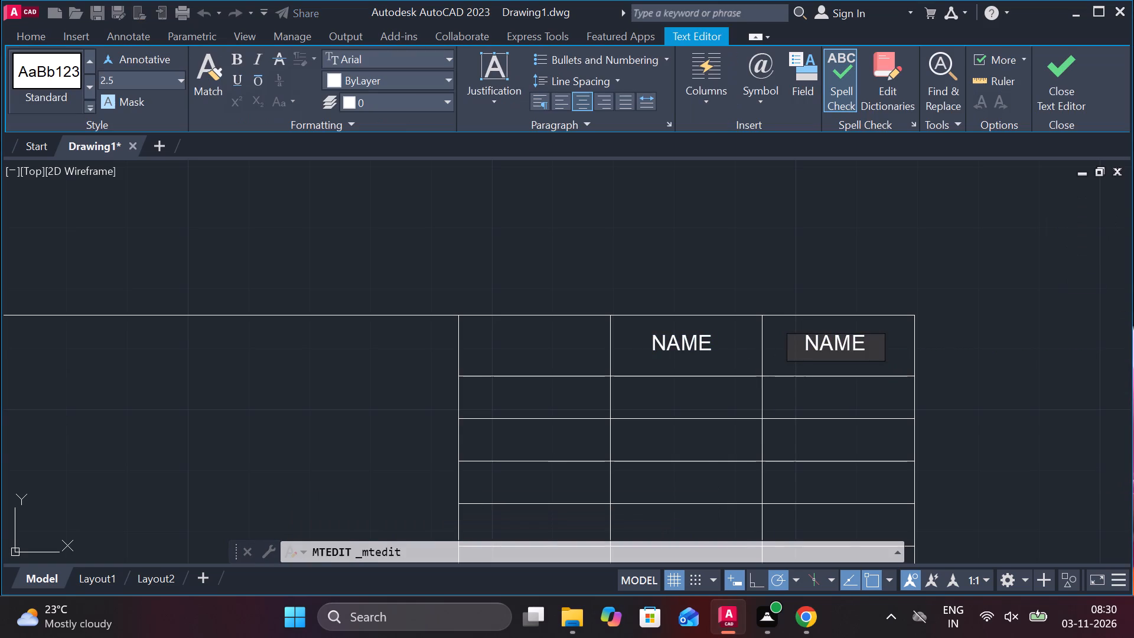
key("Right")
key("Right")
key("Right")
key("Right")
key("BackSpace")
key("BackSpace")
key("BackSpace")
key("BackSpace")
type("DATE")
left_click(713, 380)
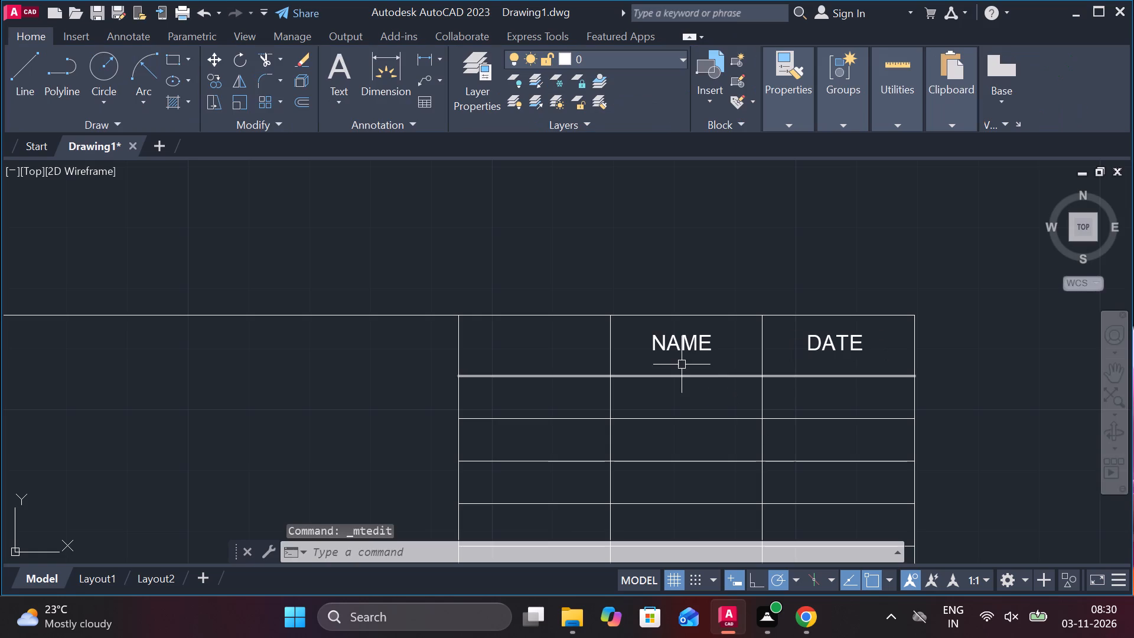
Copy the NAME heading into the second-row cell of the first of the three right columns.
left_click(687, 340)
type("CO")
key("Return")
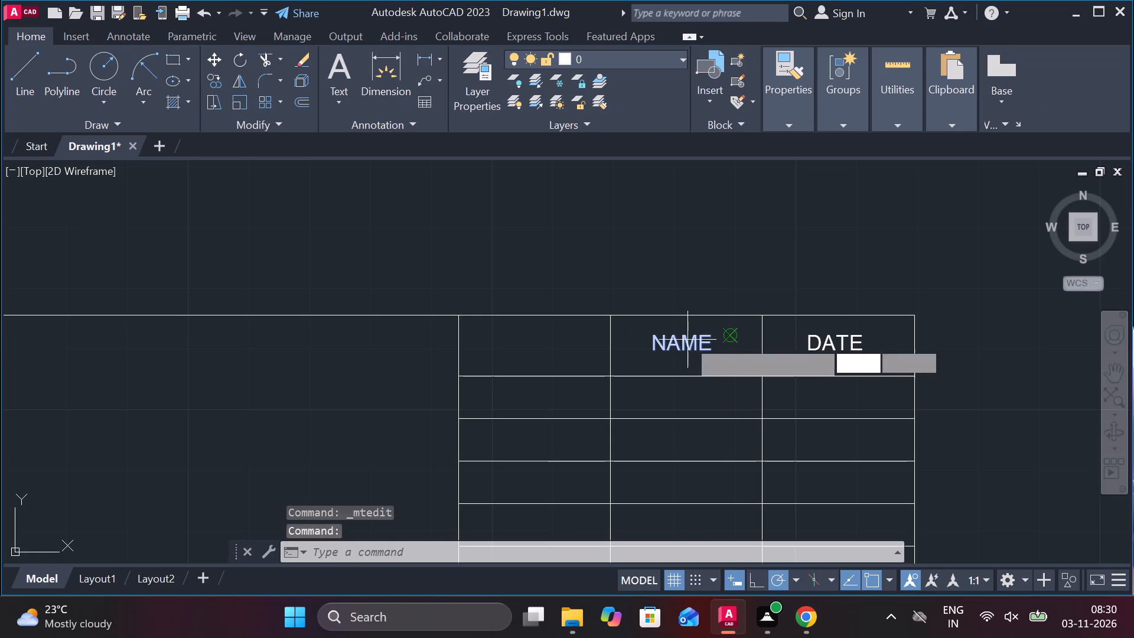
left_click(687, 340)
scroll(474, 399, "up", 2)
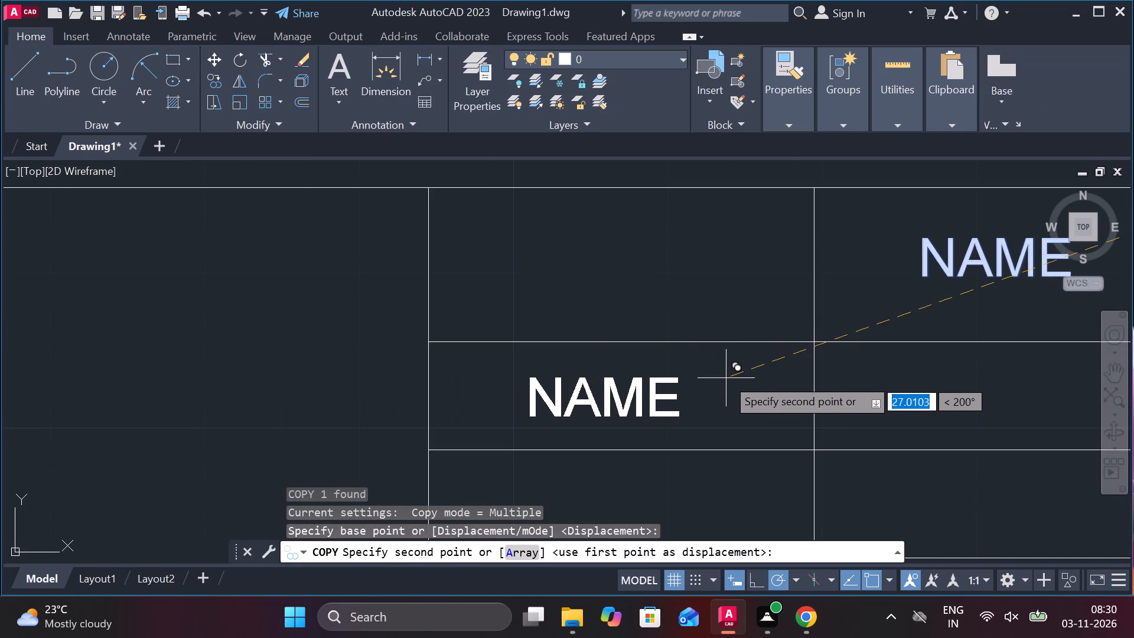
left_click(732, 373)
scroll(724, 357, "down", 2)
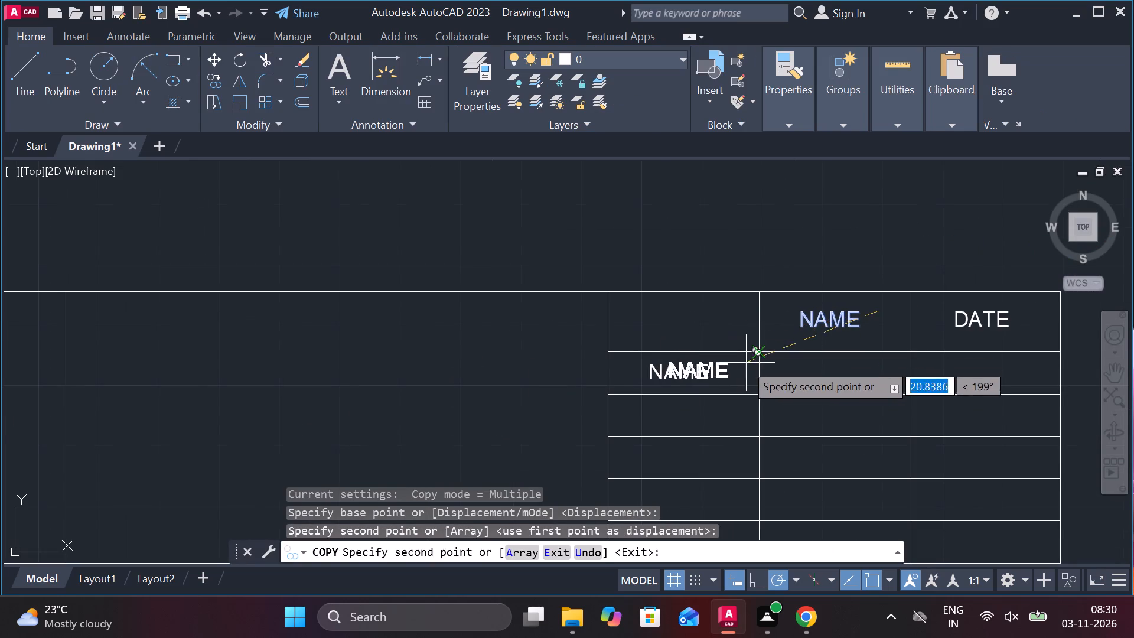
key("Escape")
Copy the second-row NAME text straight down into the four rows below and the tall bottom cell of the same column.
left_click(676, 372)
type("CO")
key("Return")
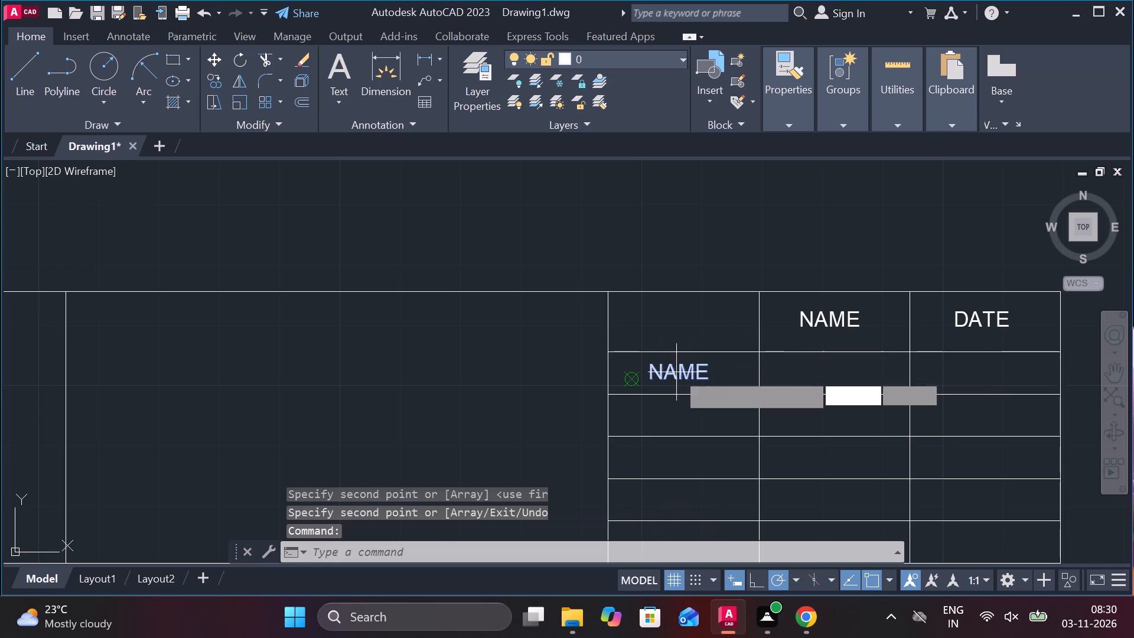
left_click(676, 372)
middle_click_drag(652, 414, 644, 380)
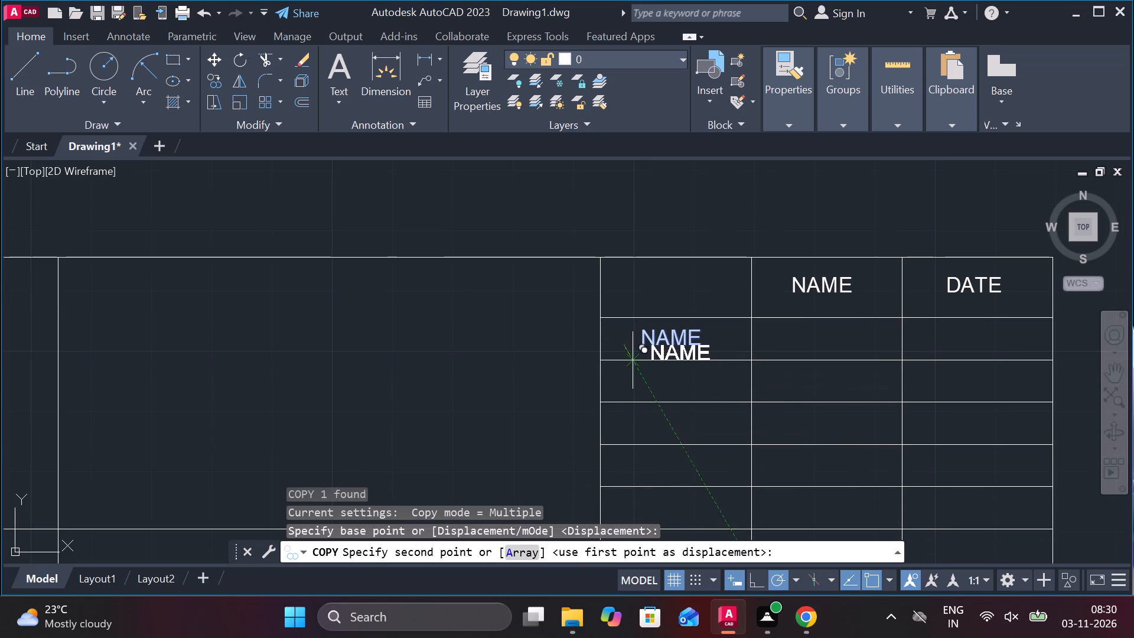
scroll(621, 388, "up", 1)
middle_click_drag(621, 388, 605, 288)
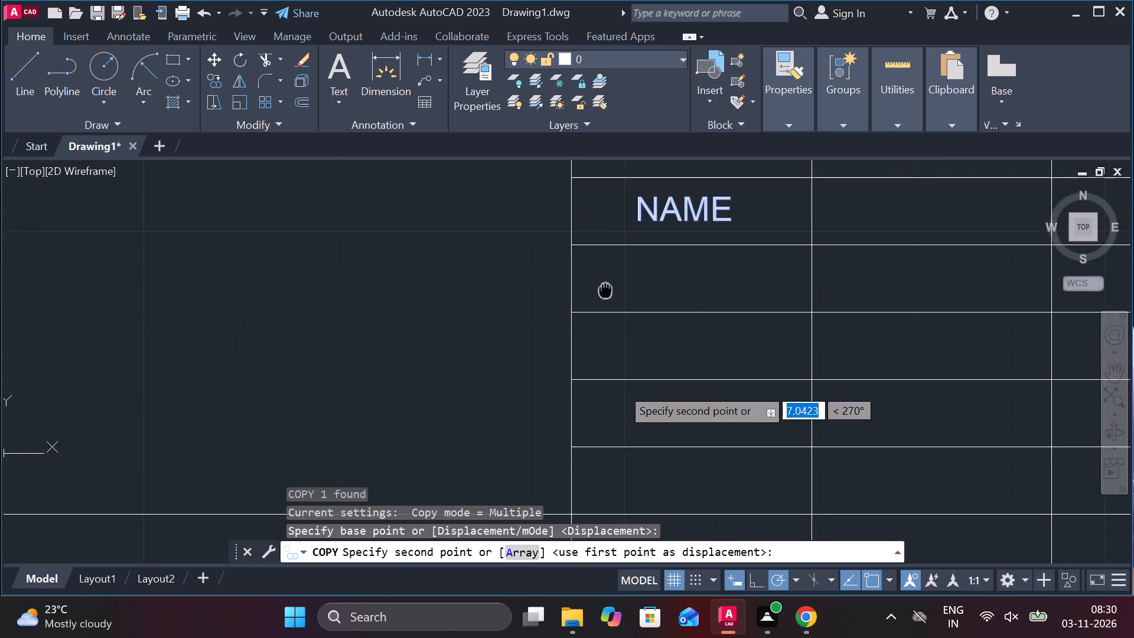
left_click(604, 288)
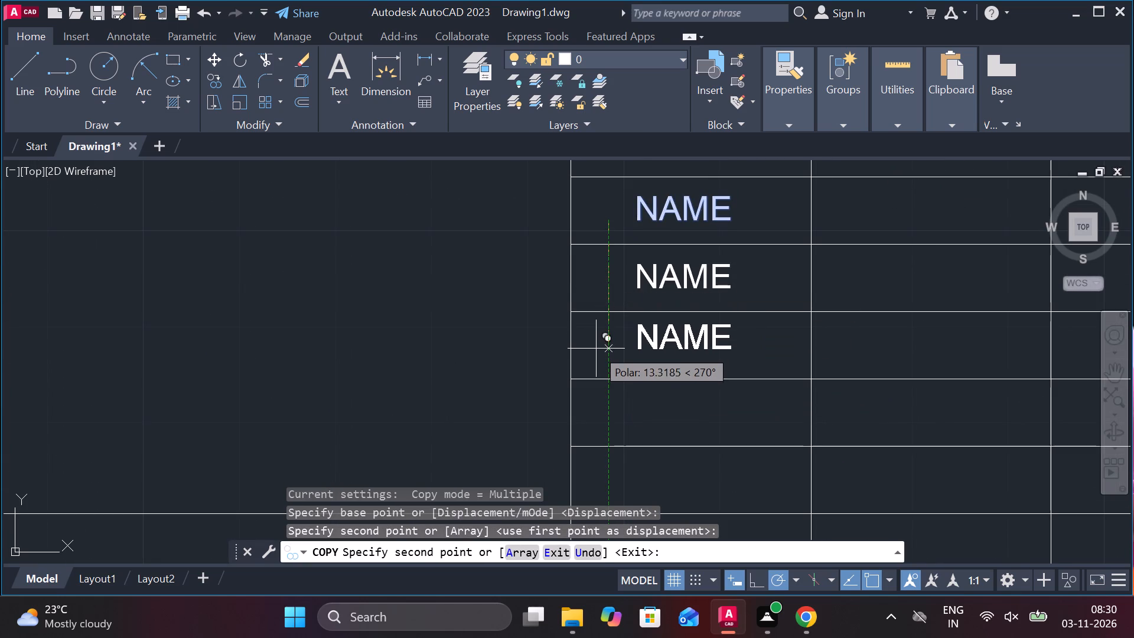
left_click(596, 351)
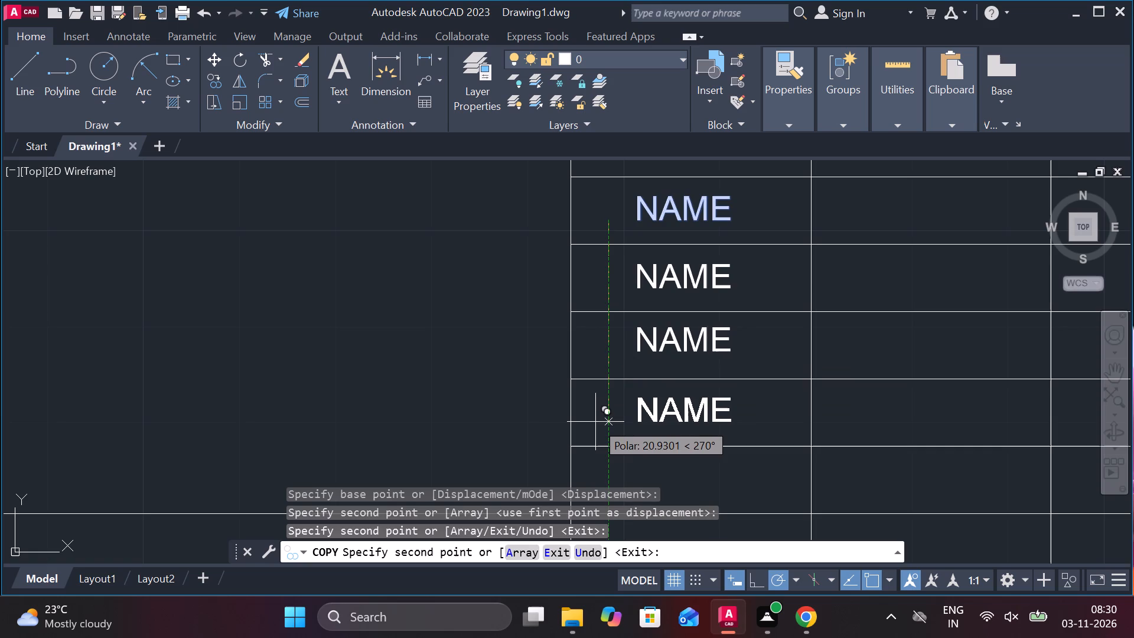
left_click(595, 422)
middle_click_drag(595, 422, 594, 291)
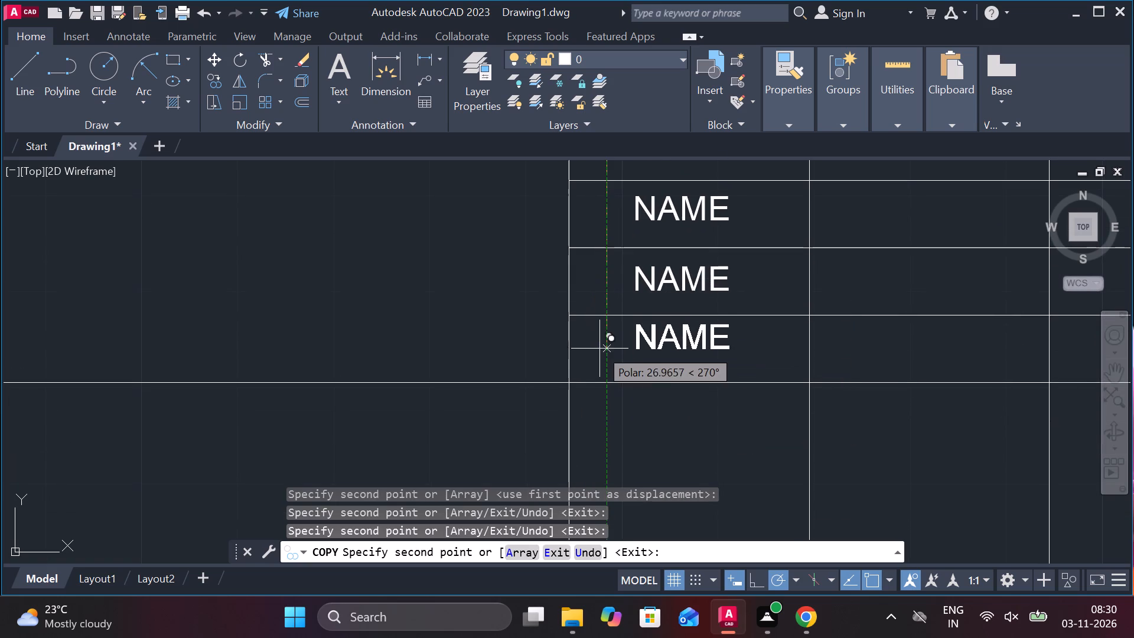
left_click(599, 357)
scroll(636, 304, "down", 2)
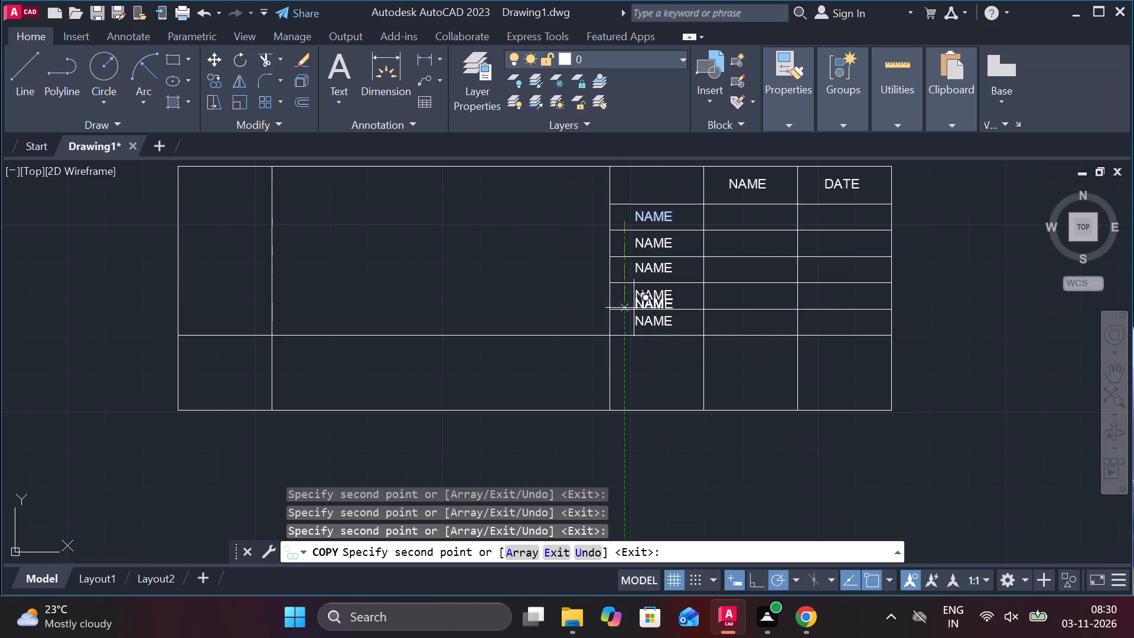
scroll(611, 367, "up", 2)
left_click(638, 344)
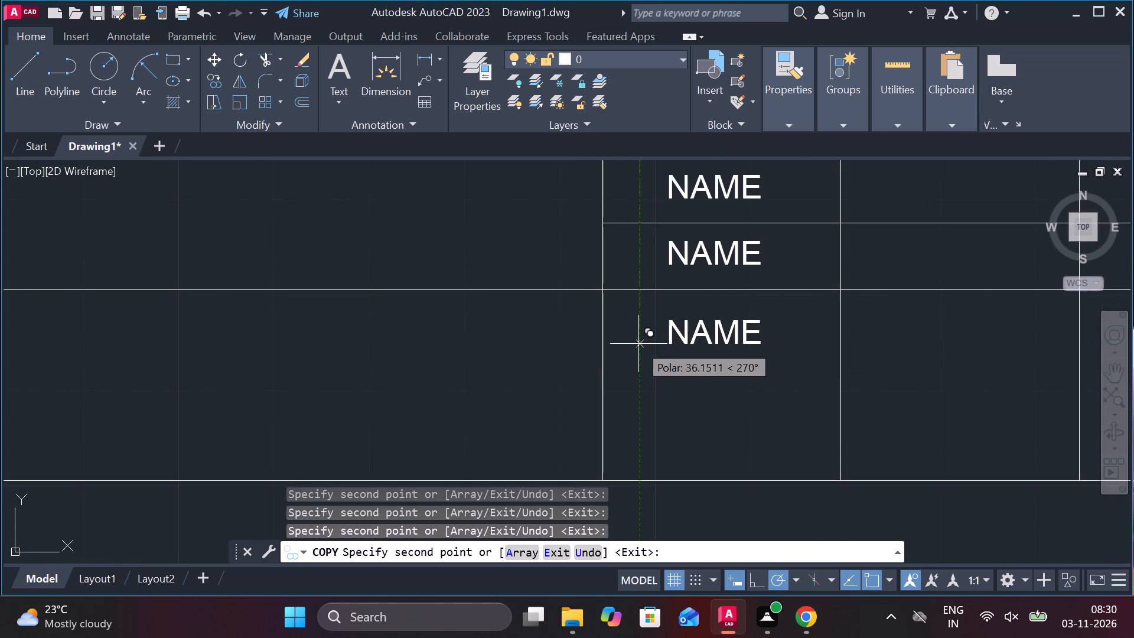
Copy the same NAME text across the last two columns' bottom cells, into the large upper cell, the bottom-left cell and twice into the wide bottom cell.
scroll(638, 344, "down", 1)
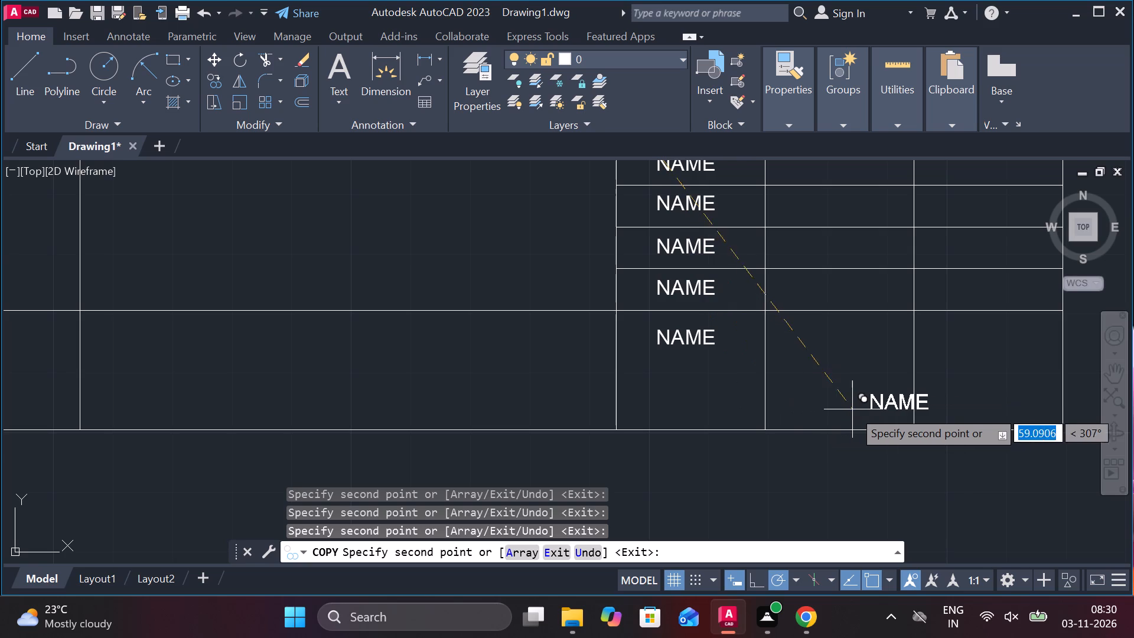
left_click(868, 410)
scroll(675, 386, "down", 3)
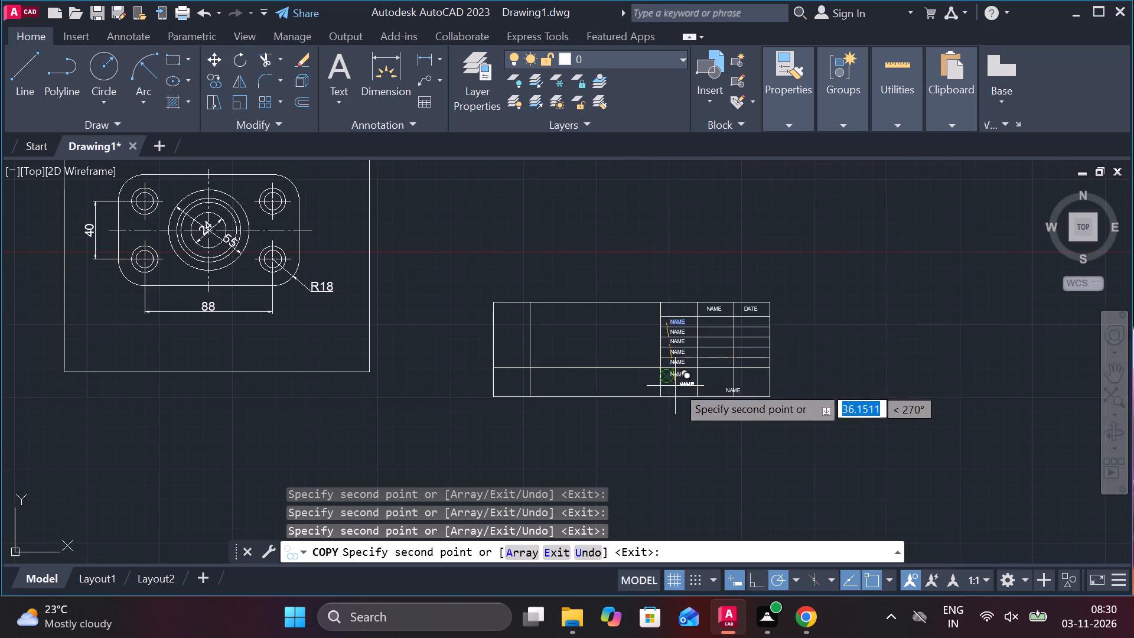
scroll(569, 322, "up", 3)
left_click(518, 362)
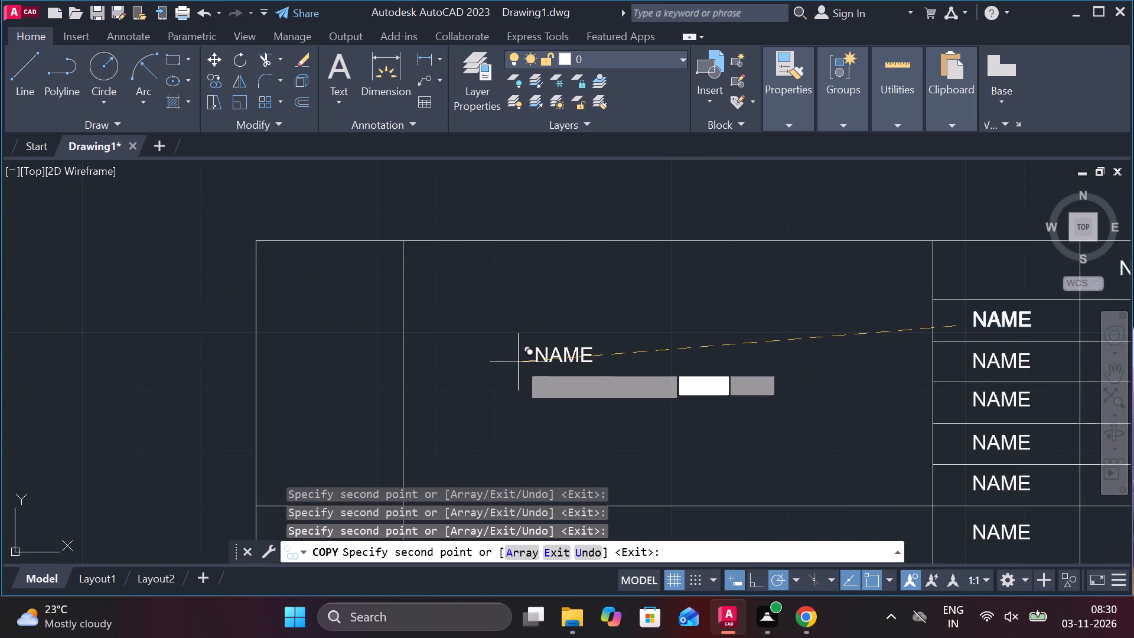
scroll(575, 359, "down", 2)
middle_click_drag(677, 329, 693, 318)
scroll(486, 419, "up", 4)
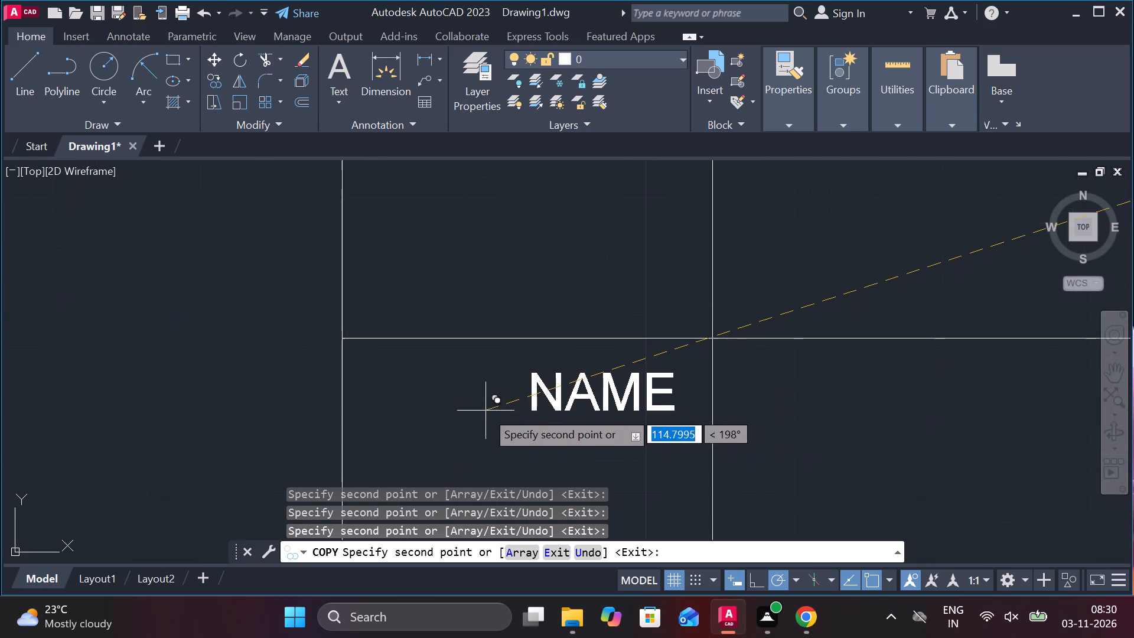
left_click(369, 402)
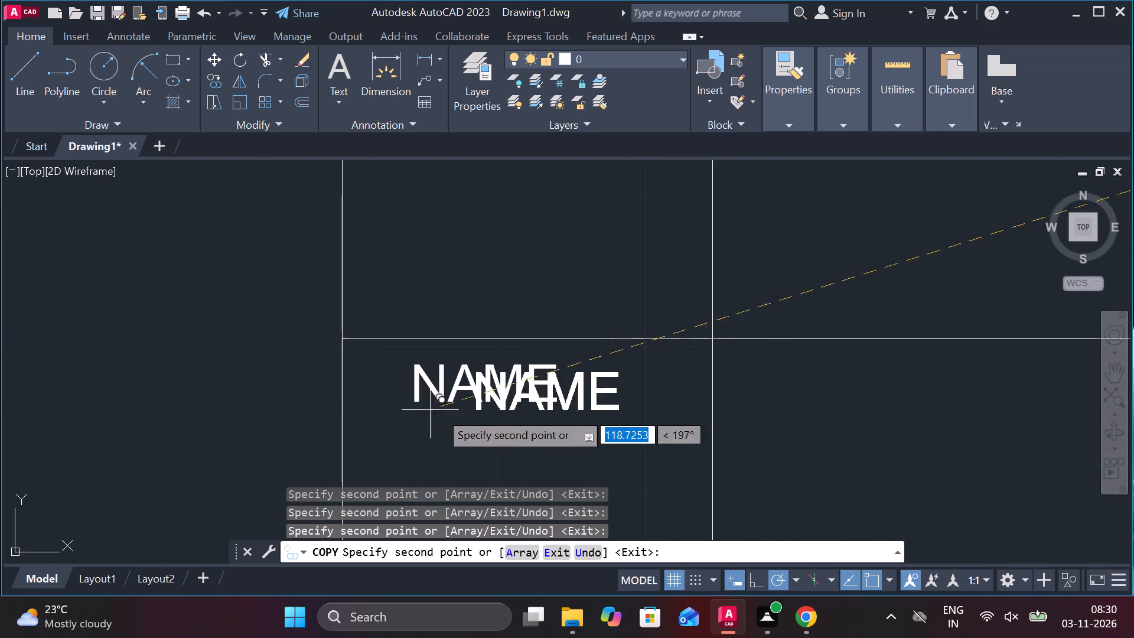
middle_click_drag(474, 412, 462, 412)
scroll(471, 412, "down", 1)
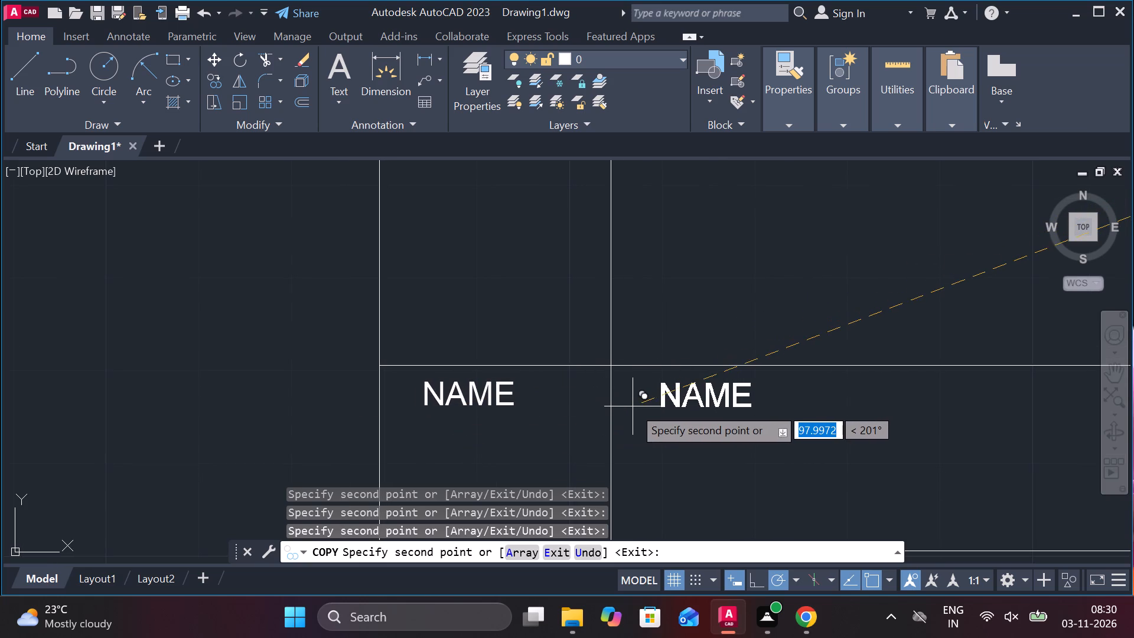
left_click(633, 406)
scroll(647, 399, "down", 2)
left_click(749, 430)
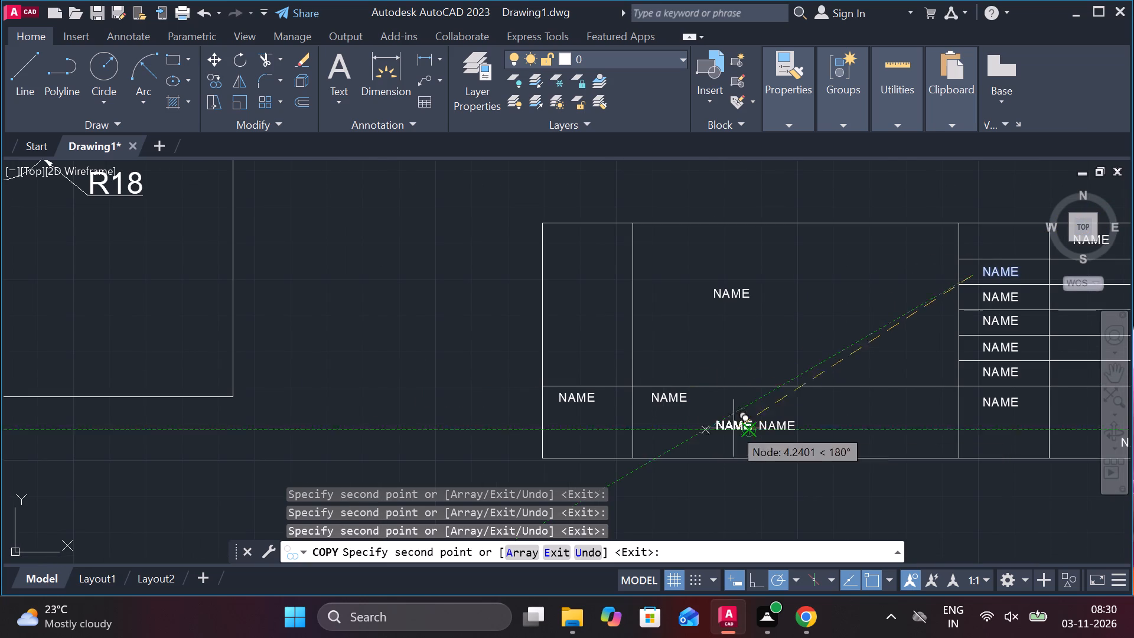
key("Escape")
Change the second-row NAME text in the first of the three right columns to DESIGNED.
middle_click_drag(866, 313, 426, 440)
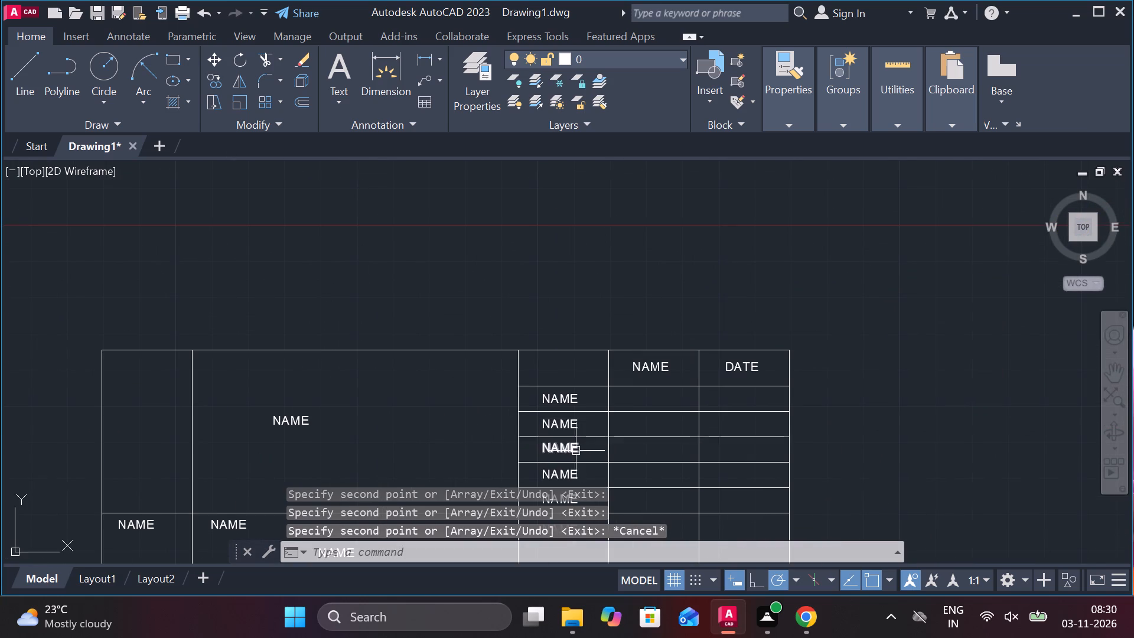
middle_click_drag(575, 450, 664, 306)
scroll(666, 253, "up", 3)
double_click(618, 265)
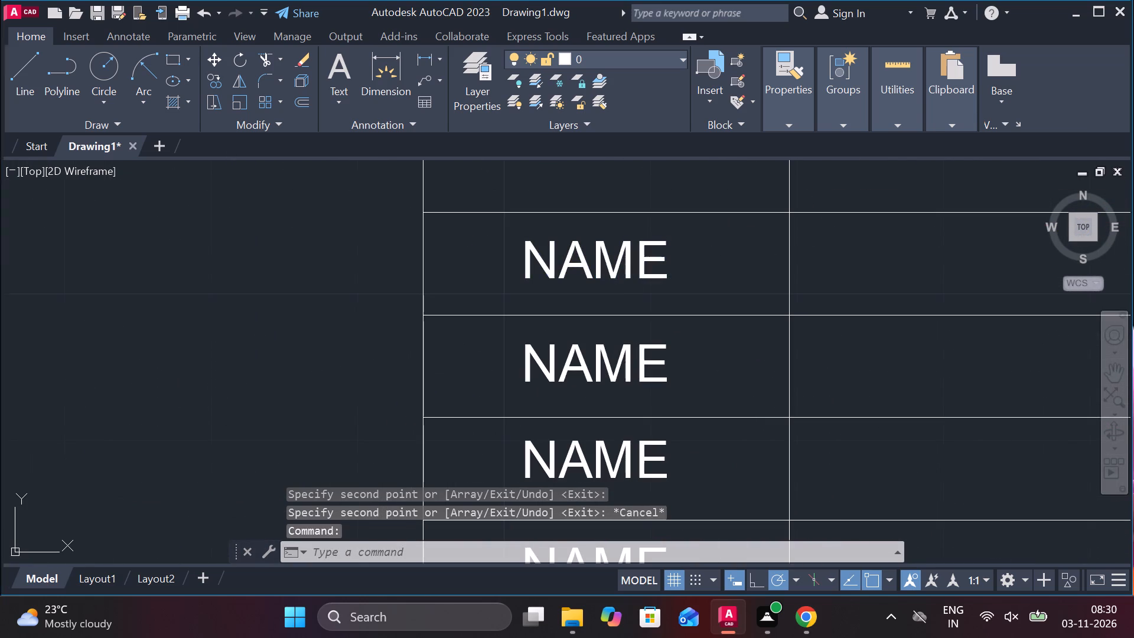
key("Right")
key("Right")
key("BackSpace")
key("BackSpace")
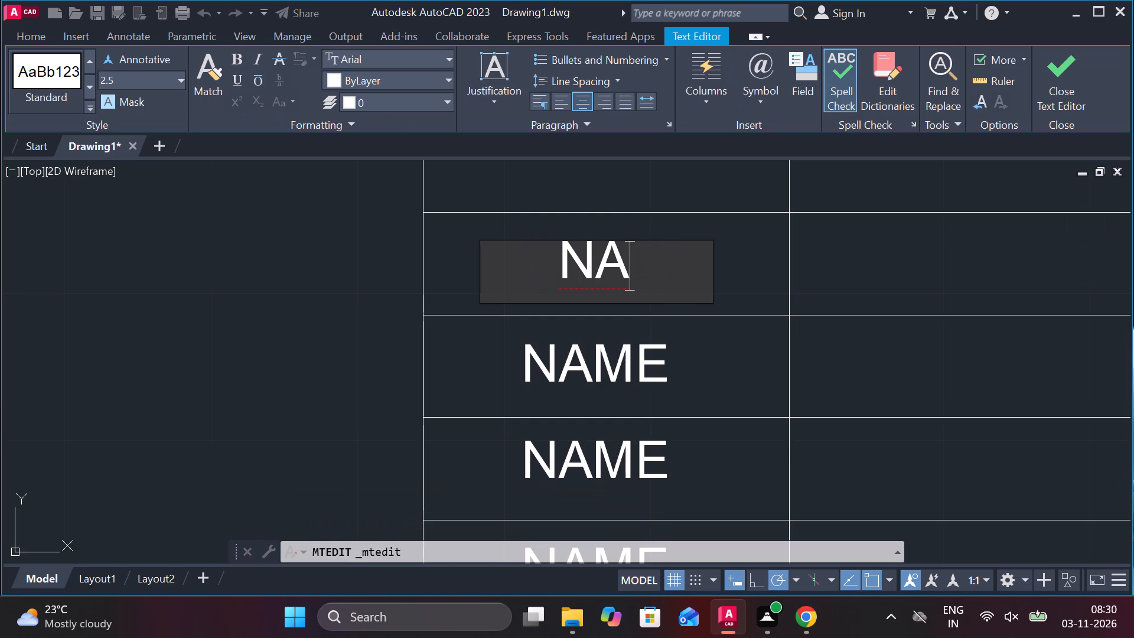
key("BackSpace")
key("BackSpace")
type("DESIGNED")
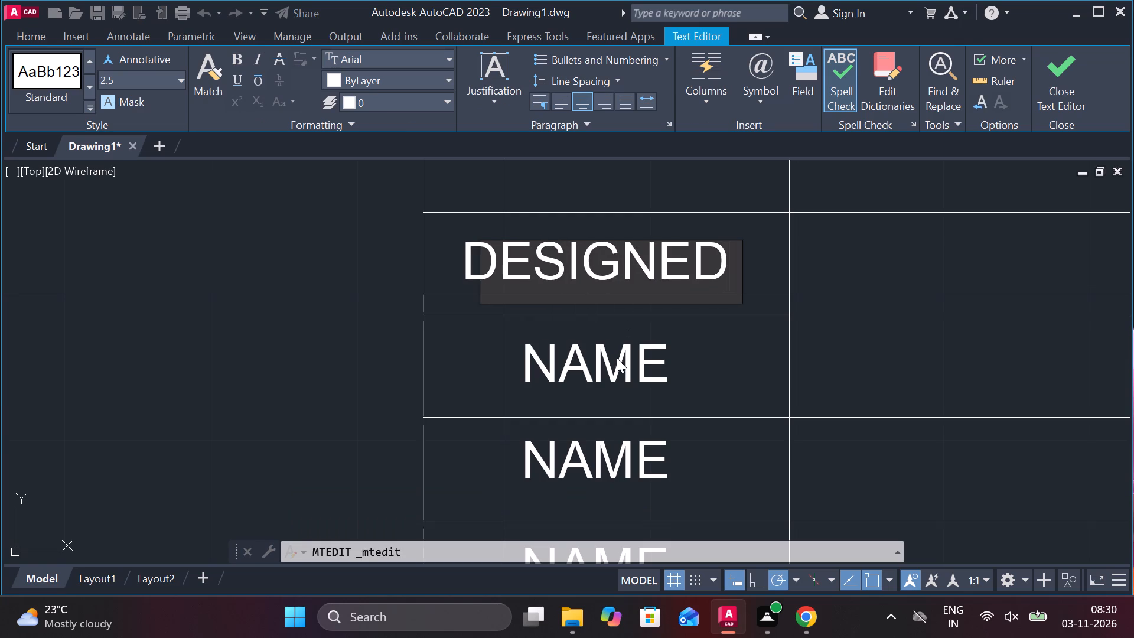
double_click(617, 358)
Change the NAME text directly below DESIGNED to DRAWN.
double_click(620, 375)
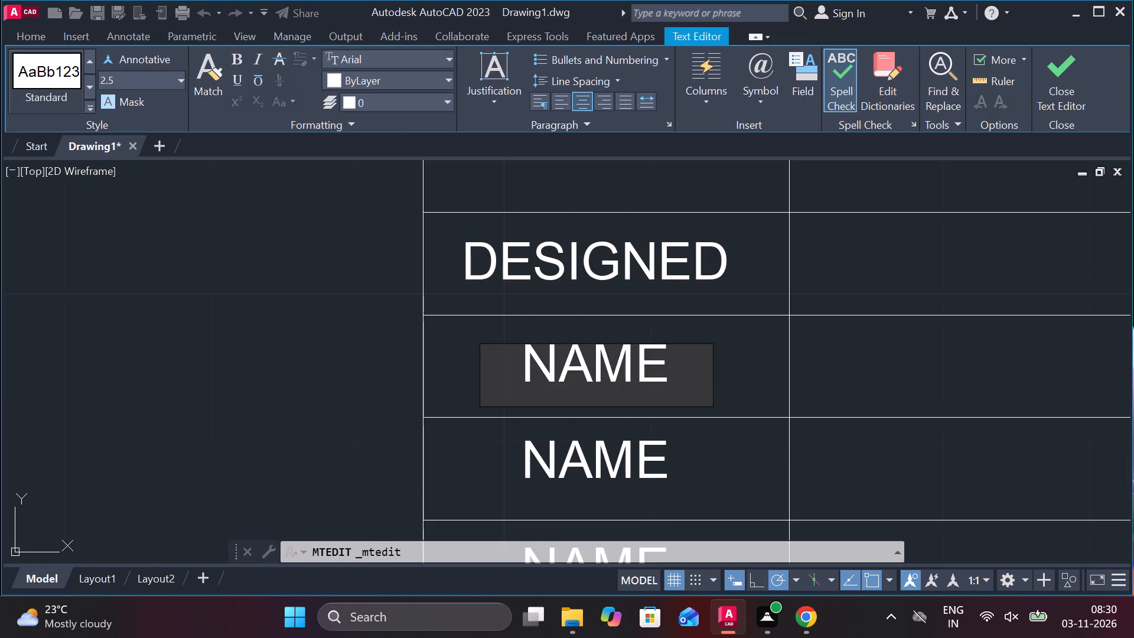
key("Right")
key("BackSpace")
key("BackSpace")
key("BackSpace")
key("BackSpace")
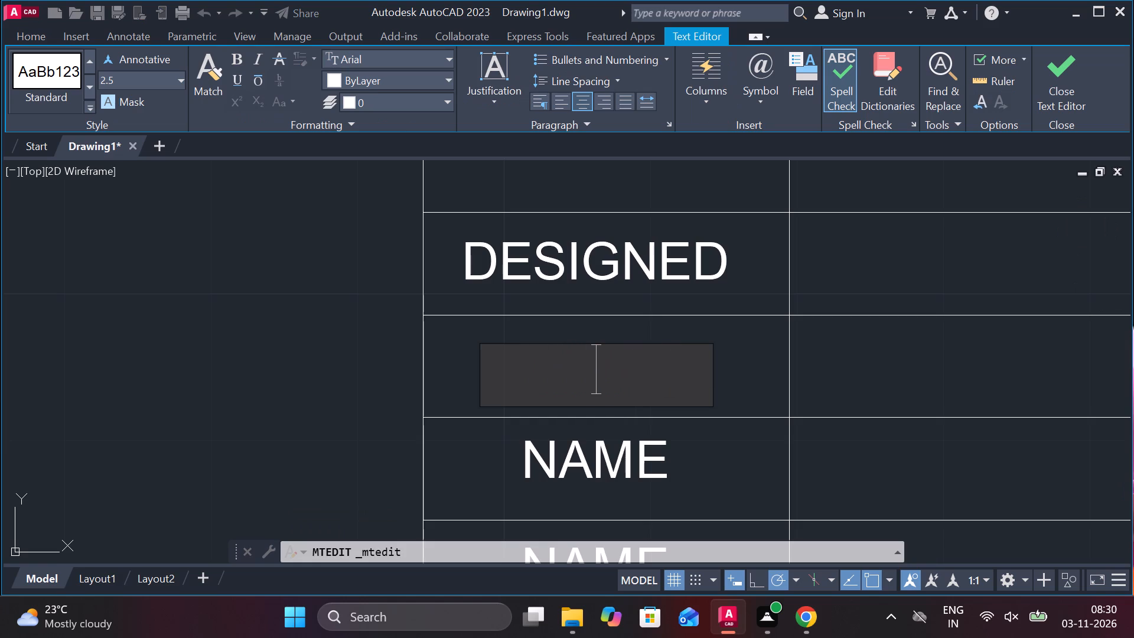
type("DRAWM")
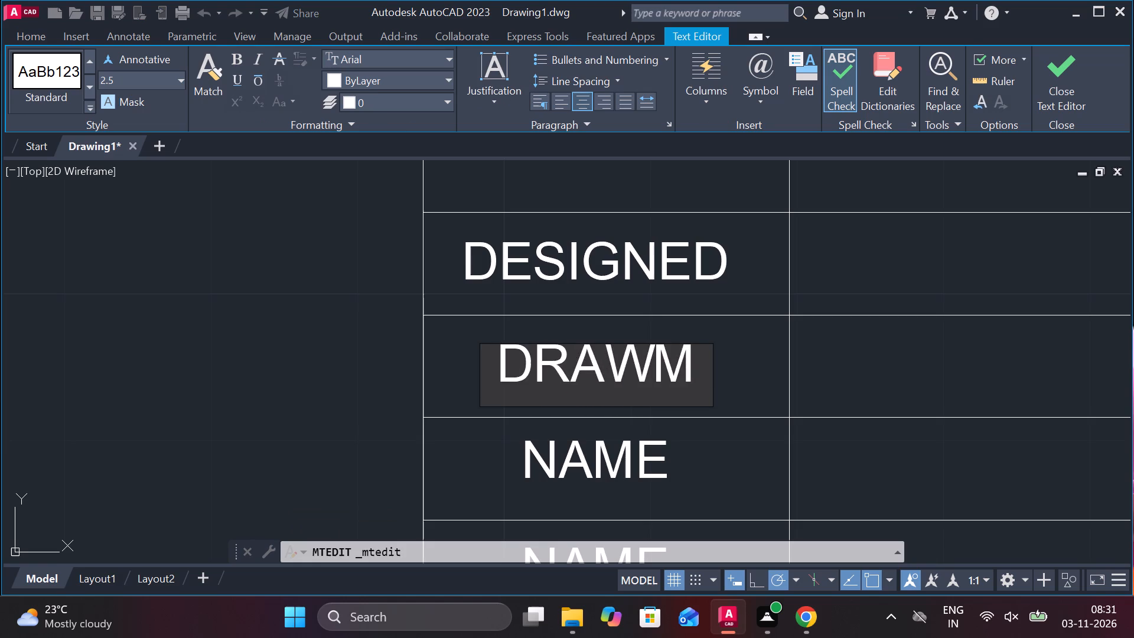
key("BackSpace")
key("n")
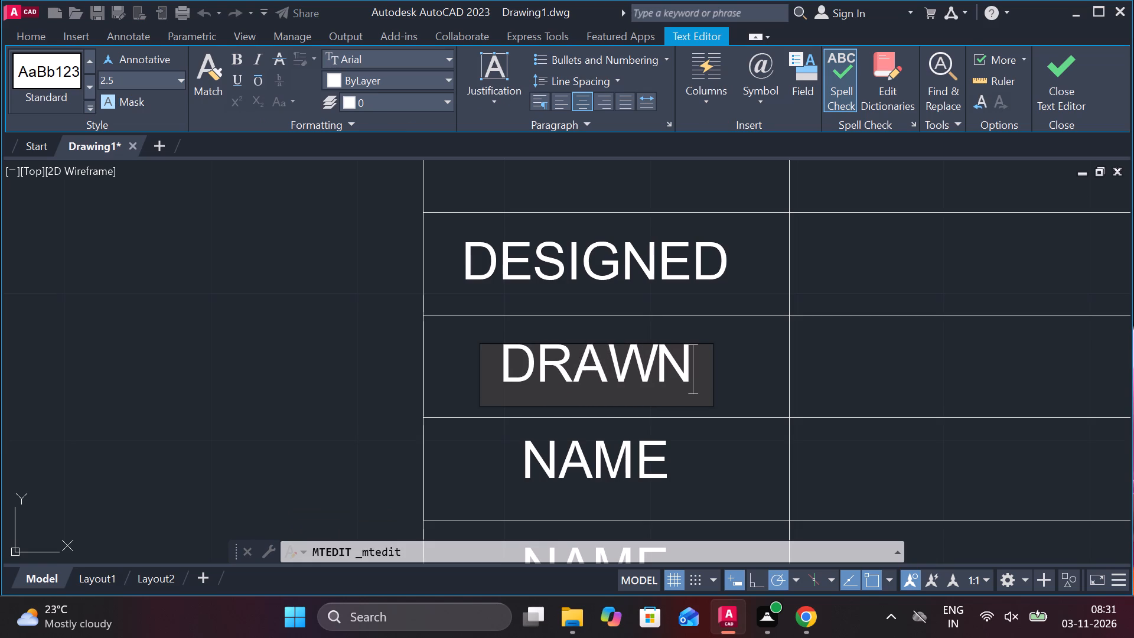
left_click(556, 448)
Change the NAME text directly below DRAWN to CHECKED.
double_click(649, 461)
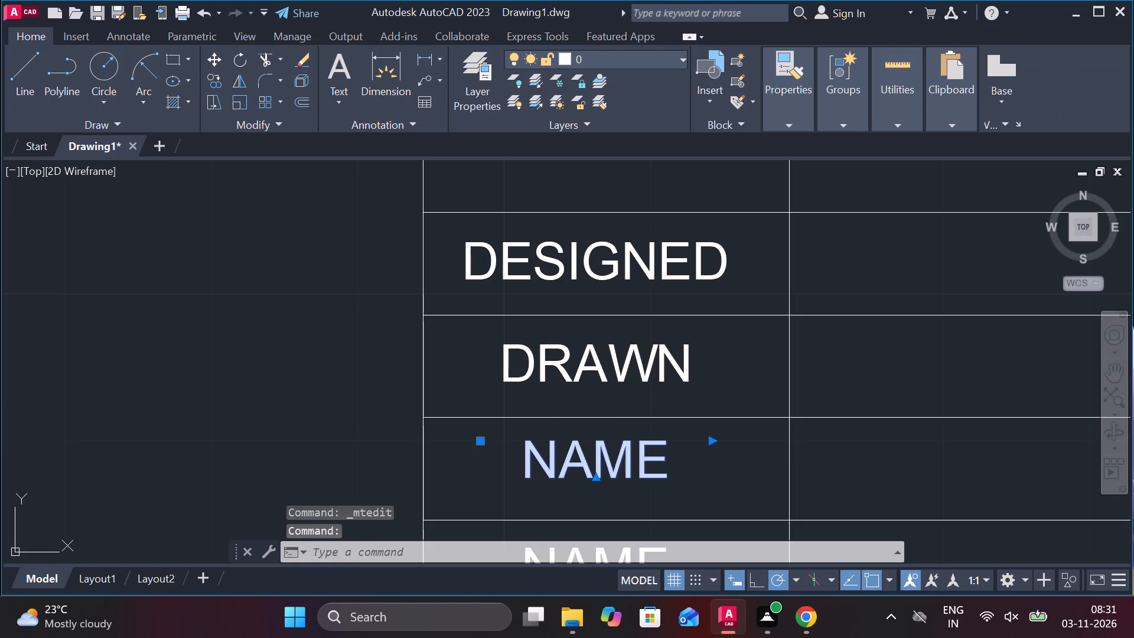
key("Right")
key("BackSpace")
key("BackSpace")
key("BackSpace")
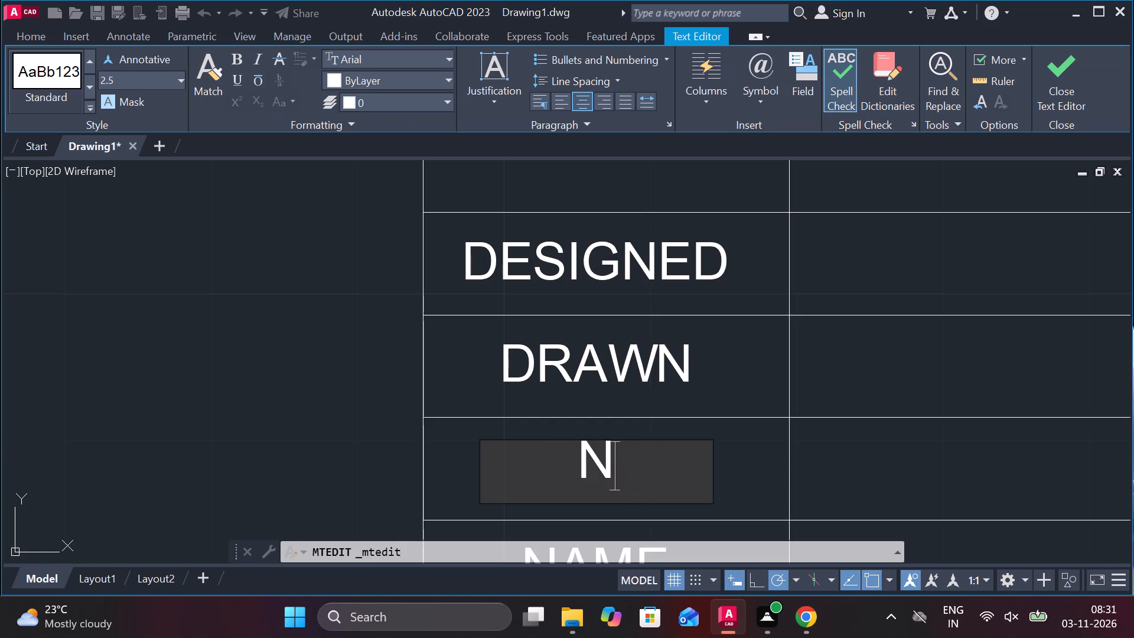
key("BackSpace")
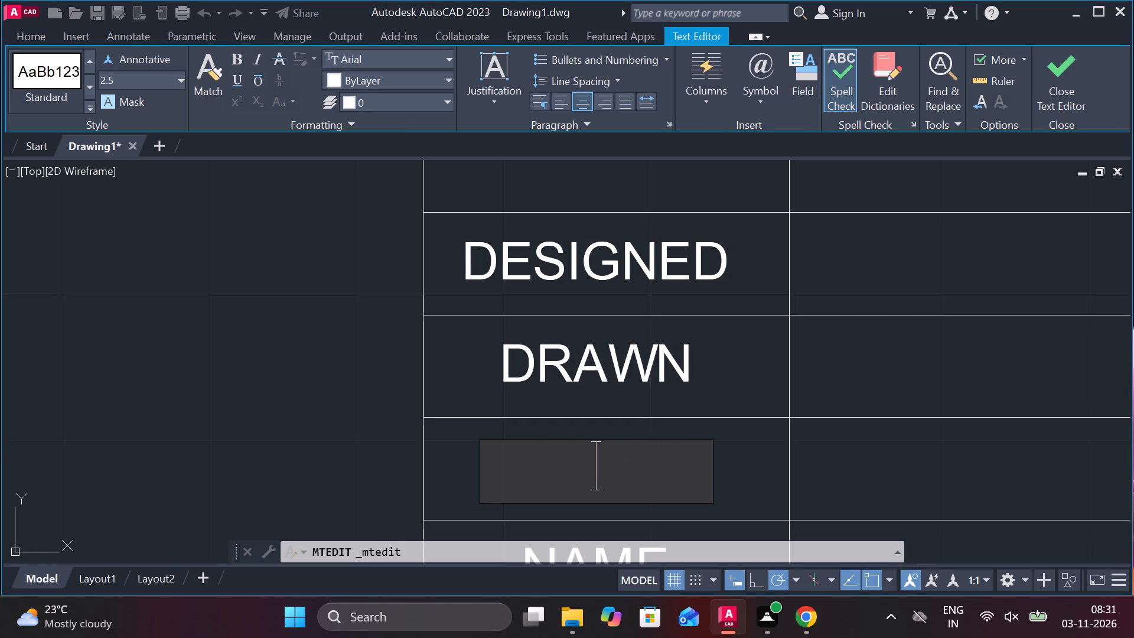
type("CHECKED")
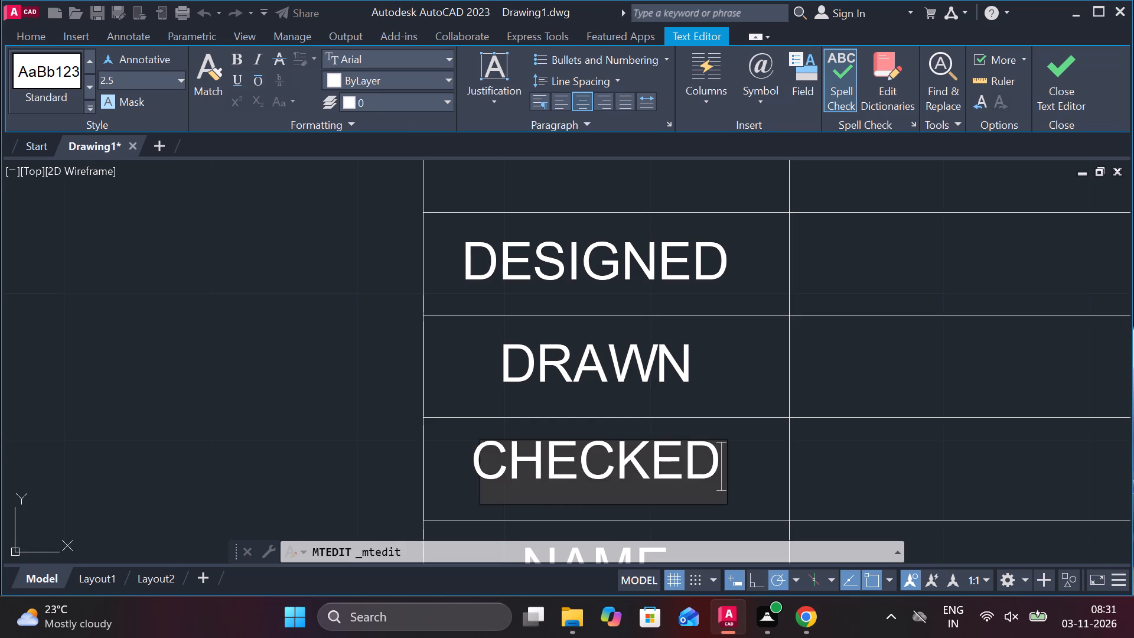
scroll(478, 314, "down", 1)
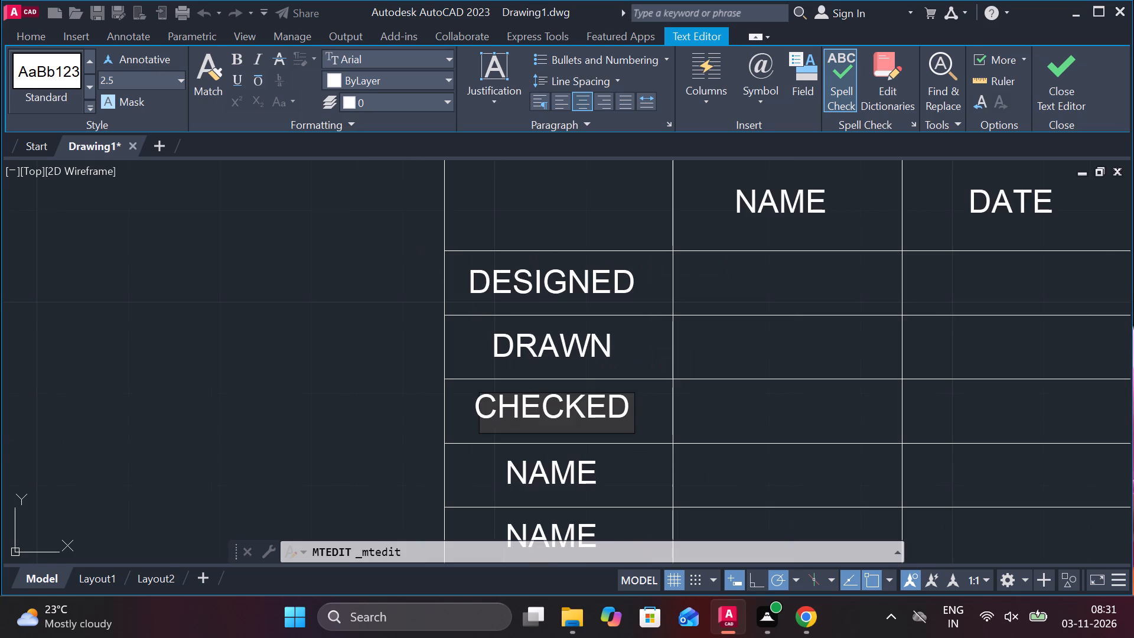
left_click(557, 458)
Change the NAME text directly below CHECKED to STANDARD.
double_click(572, 470)
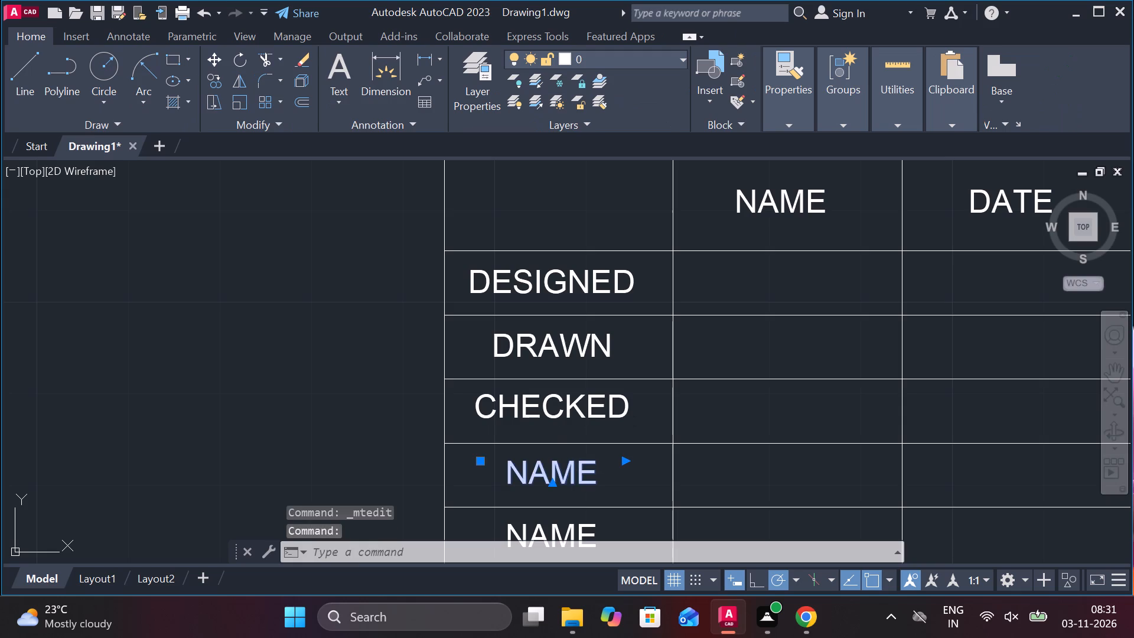
key("Right")
key("BackSpace")
key("BackSpace")
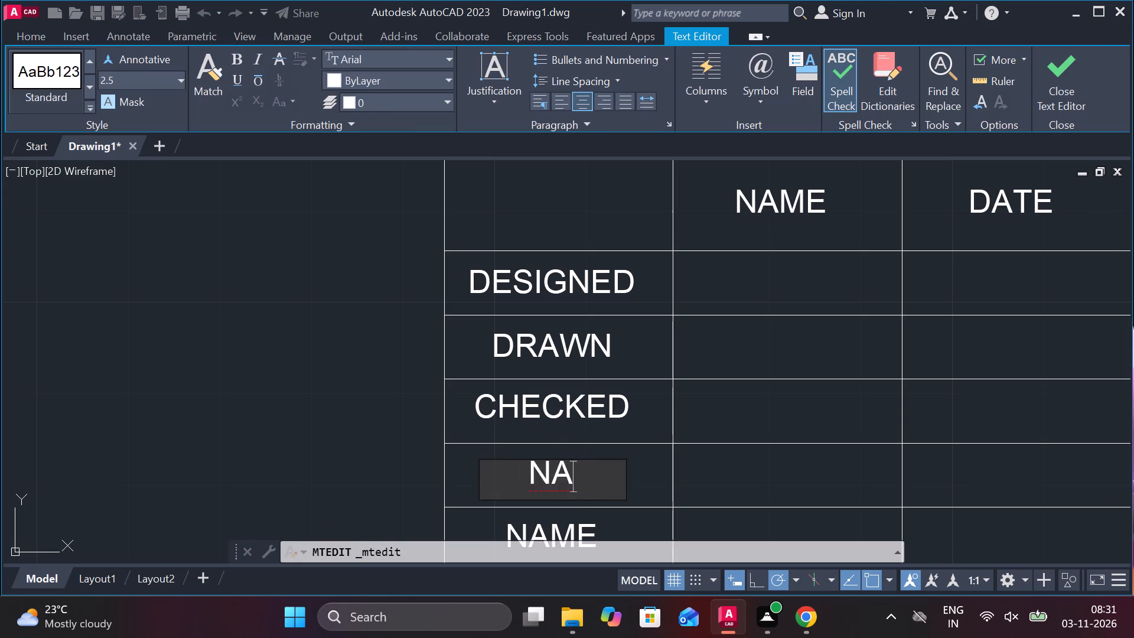
key("BackSpace")
key("BackSpace")
type("STANDARD")
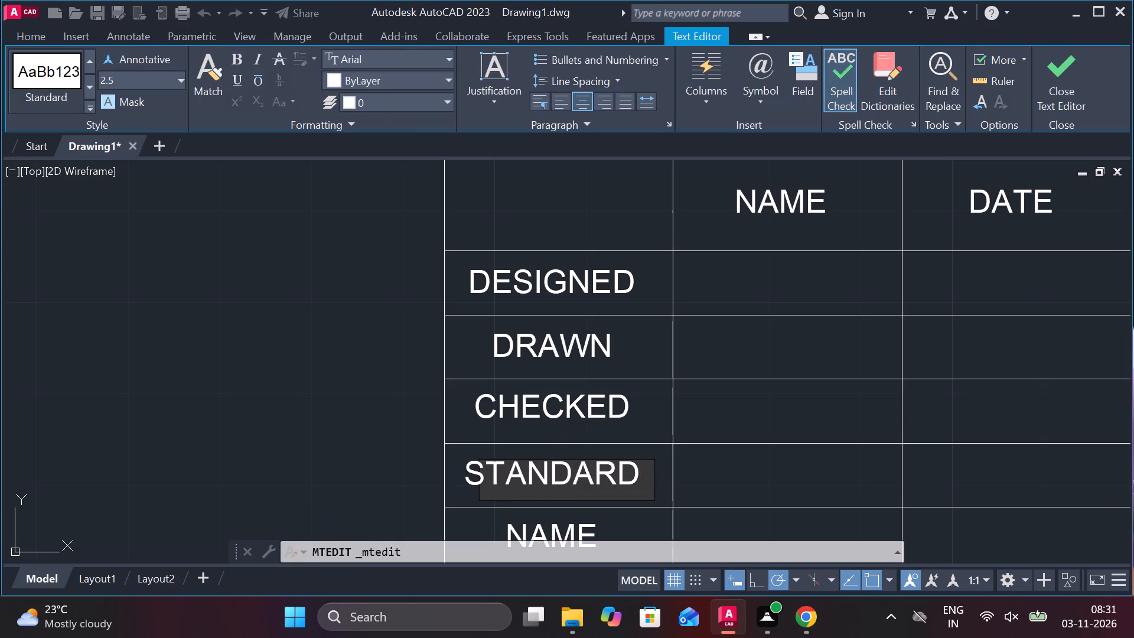
left_click(628, 438)
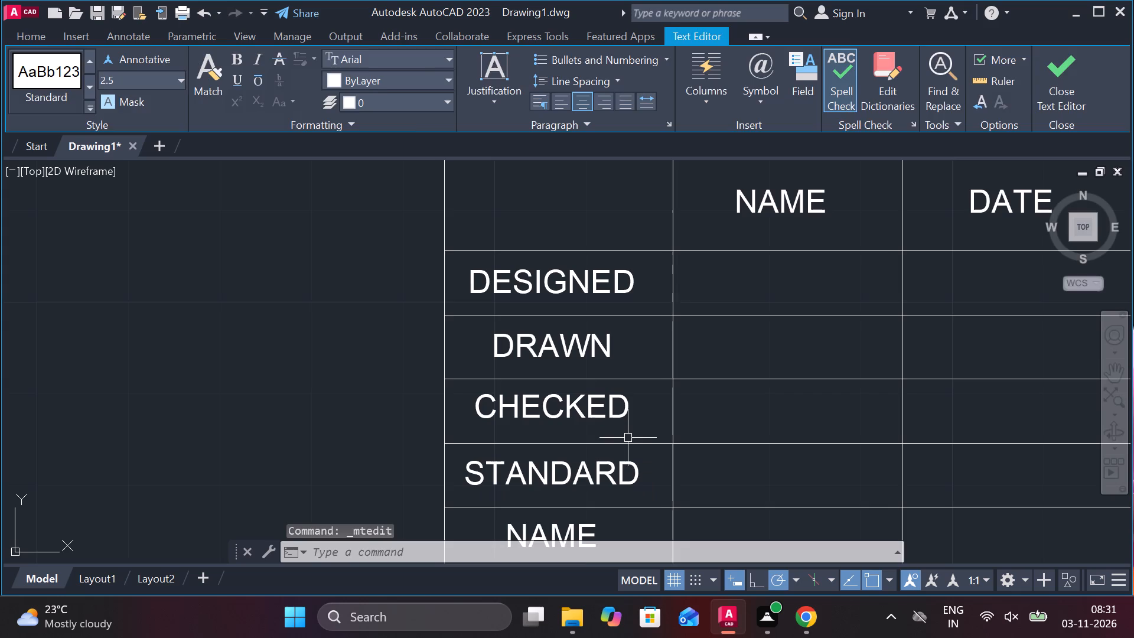
Change the NAME text directly below STANDARD to APPROVED.
middle_click_drag(625, 438, 618, 389)
double_click(573, 483)
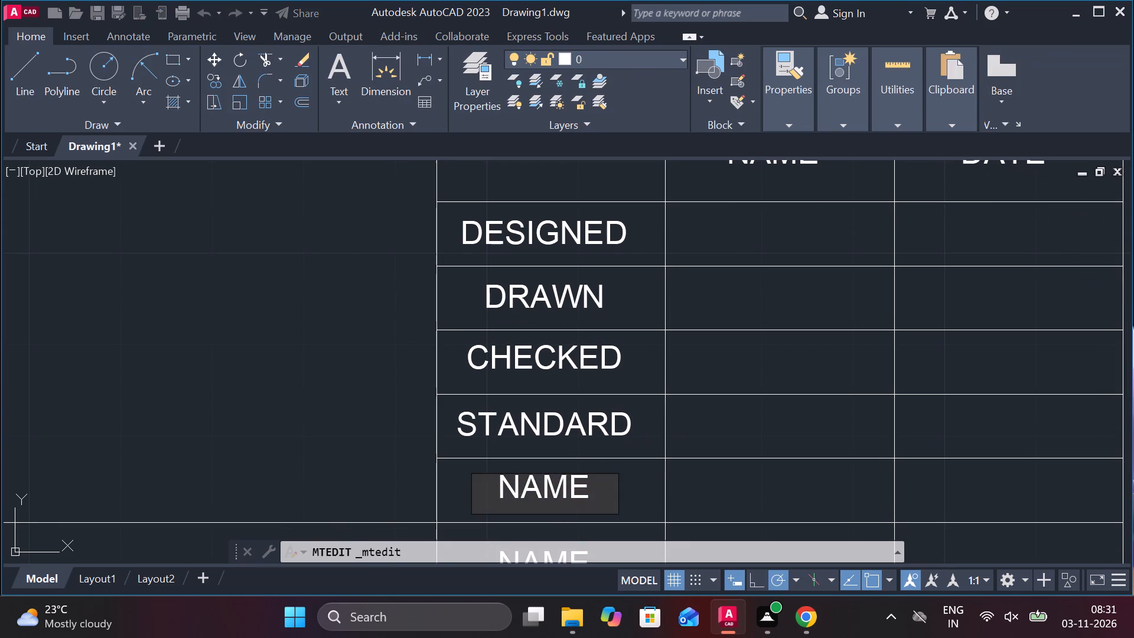
key("Right")
key("BackSpace")
key("BackSpace")
key("BackSpace")
key("BackSpace")
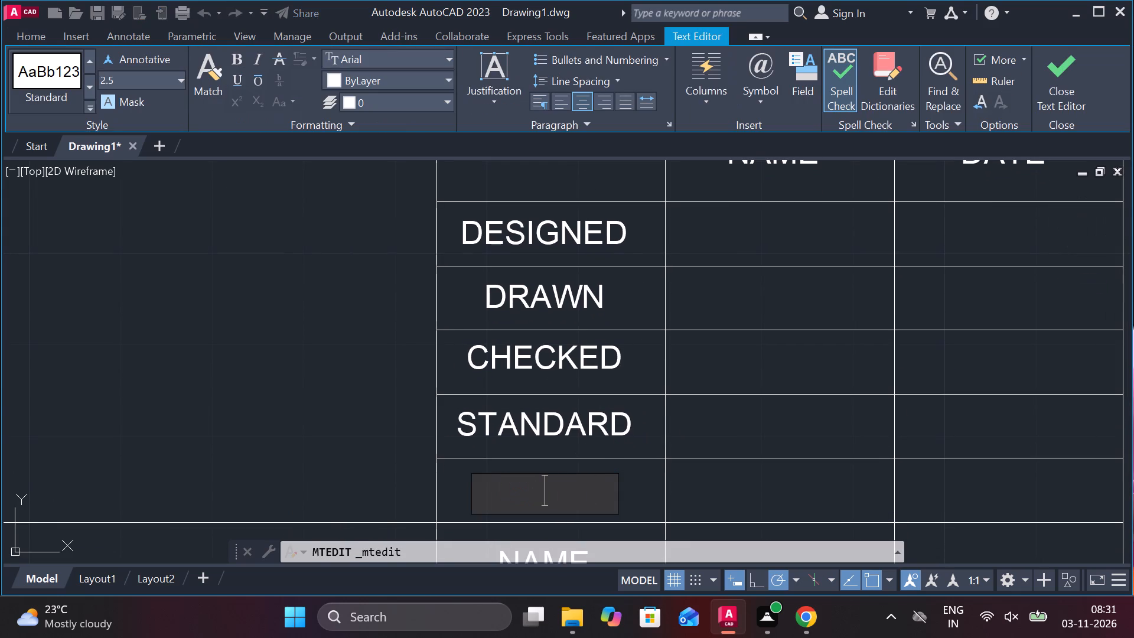
type("APPROVED")
left_click(790, 448)
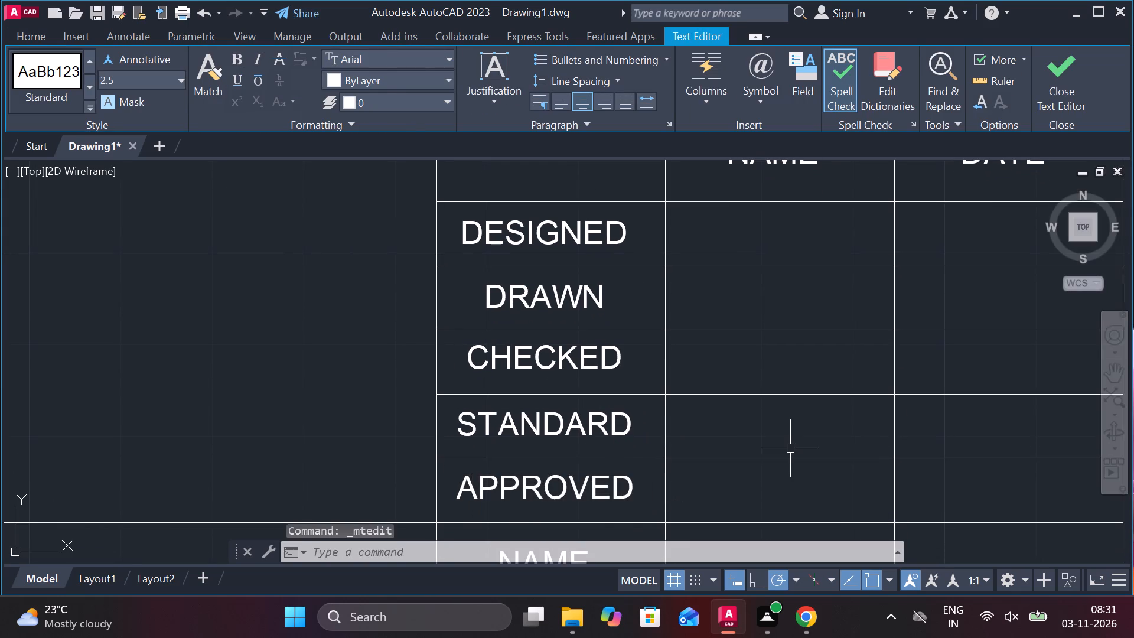
Trim away the two vertical column lines that extend below the APPROVED row into the title block's bottom cell.
scroll(792, 411, "down", 2)
scroll(768, 470, "up", 1)
type("TR")
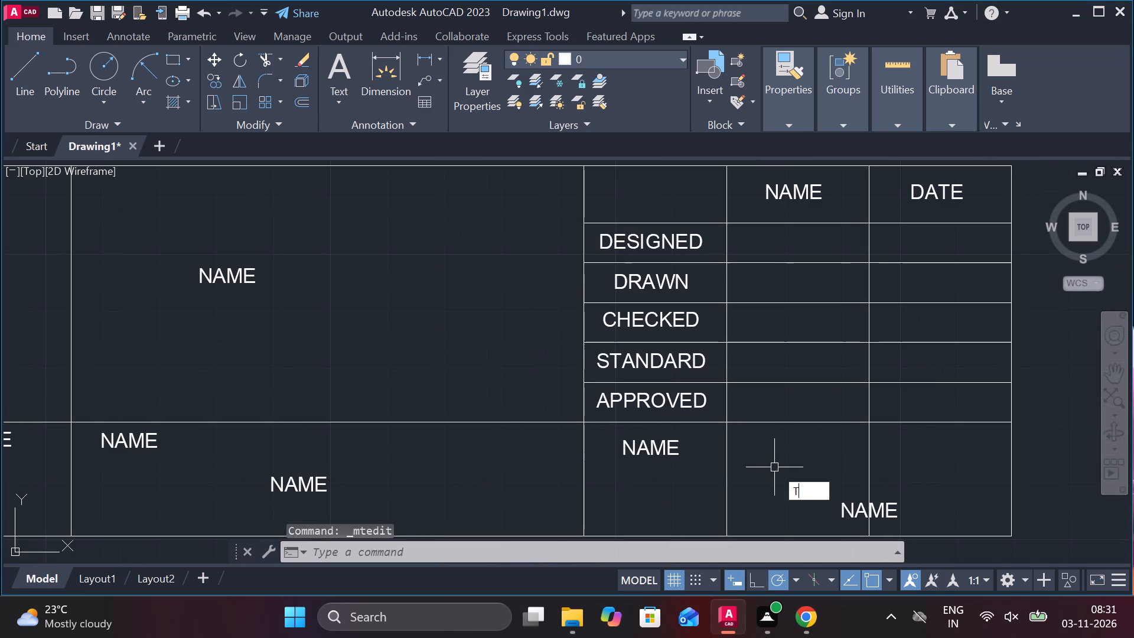
key("space")
left_click(774, 467)
left_click(700, 476)
left_click_drag(770, 454, 781, 454)
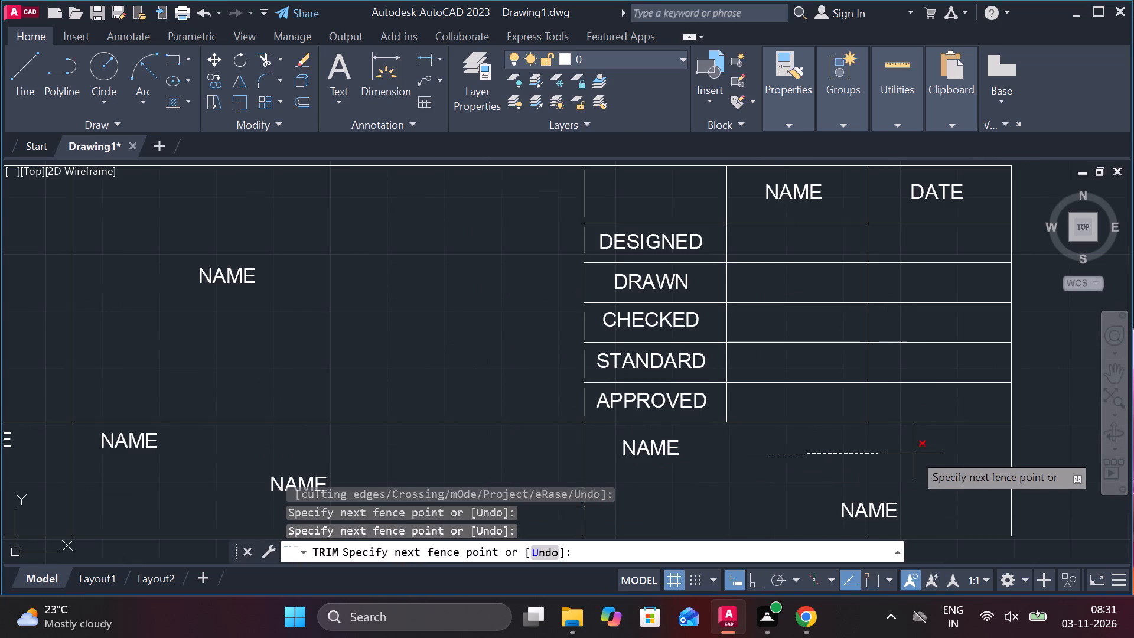
left_click(914, 453)
key("Escape")
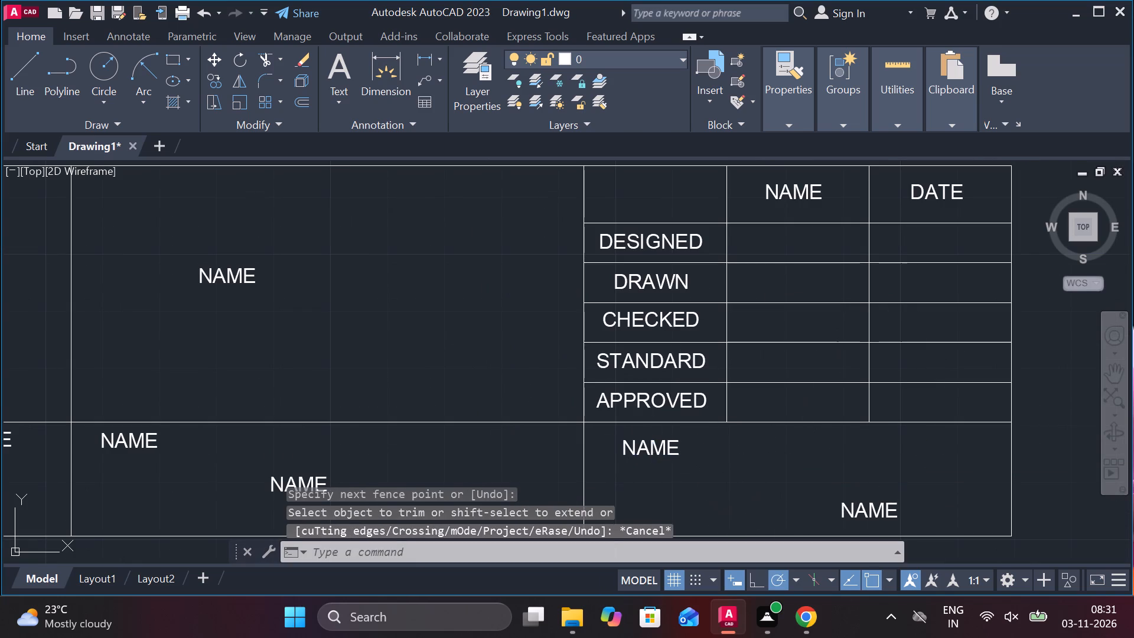
Change the NAME text directly below APPROVED to DRAWING NO.
double_click(654, 458)
key("Right")
key("Right")
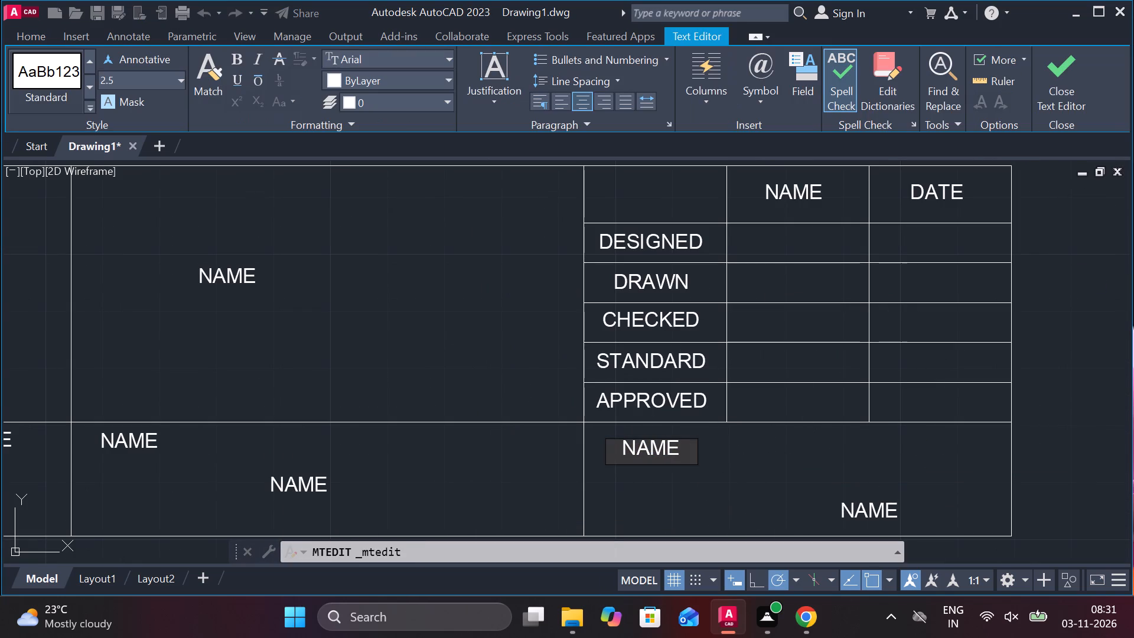
key("BackSpace")
key("BackSpace")
key("BackSpace")
key("BackSpace")
type("DRAWING")
key("space")
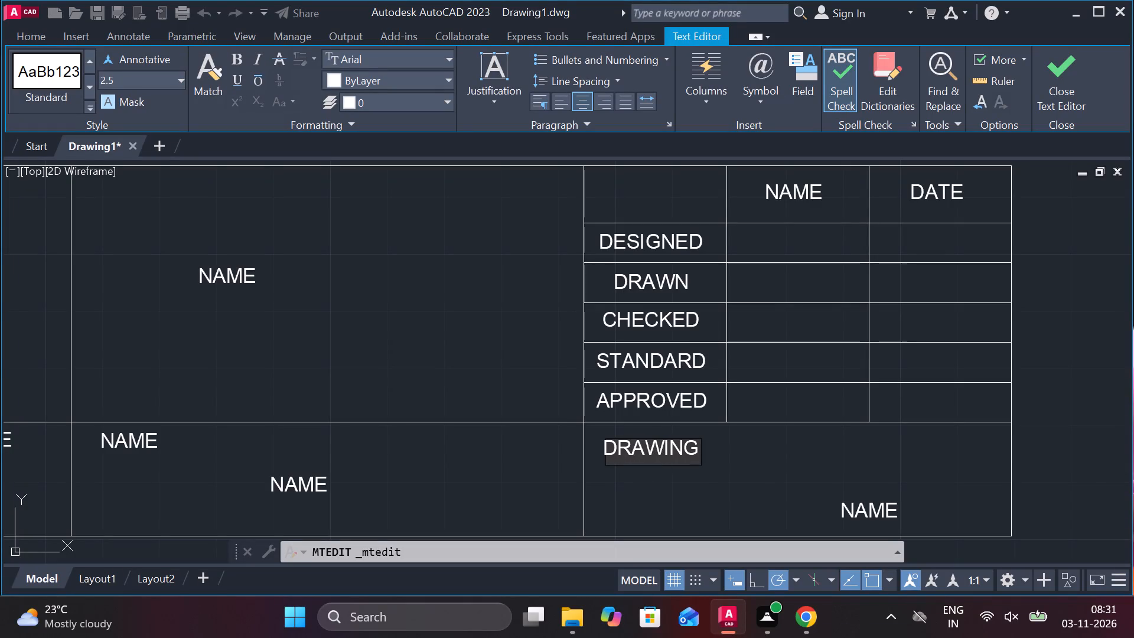
key("n")
key("o")
left_click(719, 459)
Widen the DRAWING NO text frame so the label fits on one line.
left_click(682, 444)
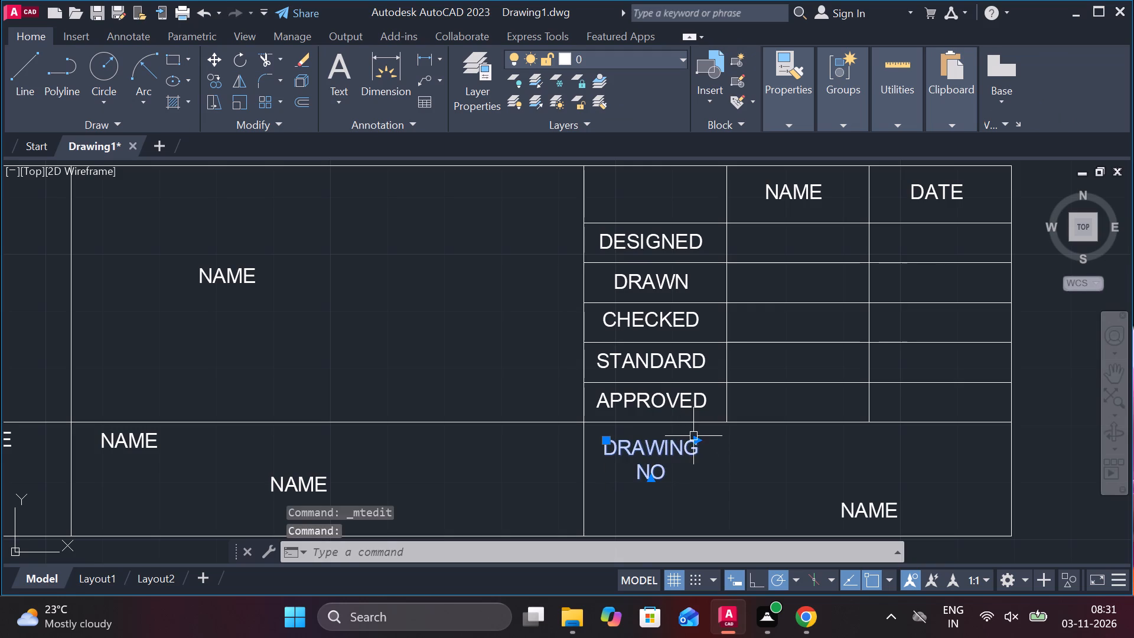
left_click(693, 441)
left_click(738, 441)
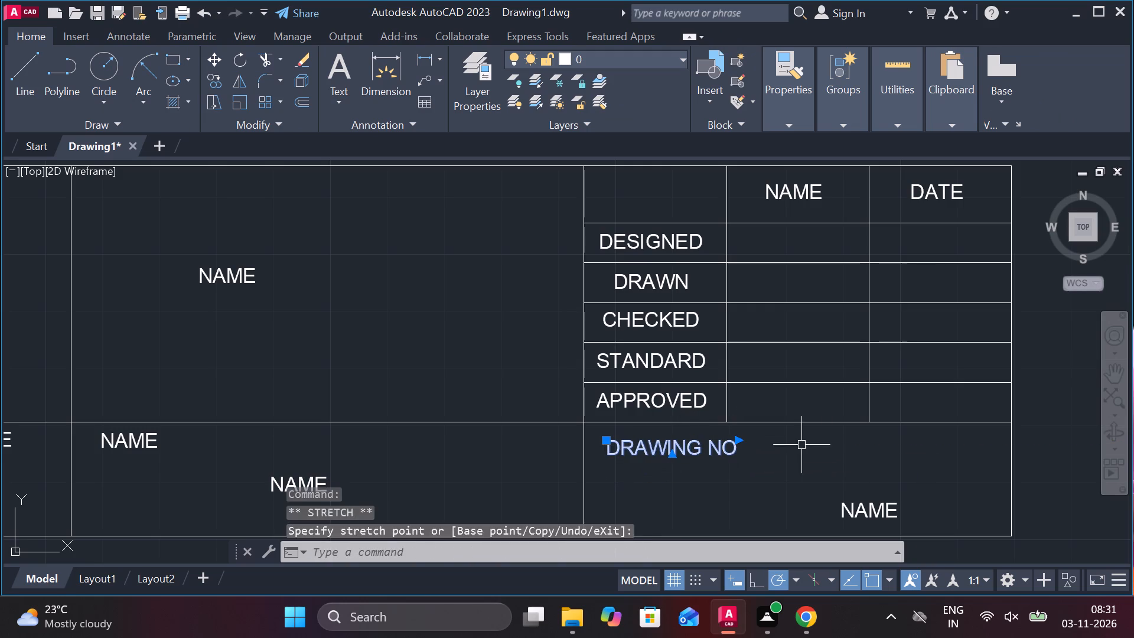
key("Escape")
Widen the frame of the NAME text in the drawing number cell out to the title block's outer edge.
middle_click_drag(932, 506, 777, 395)
double_click(738, 401)
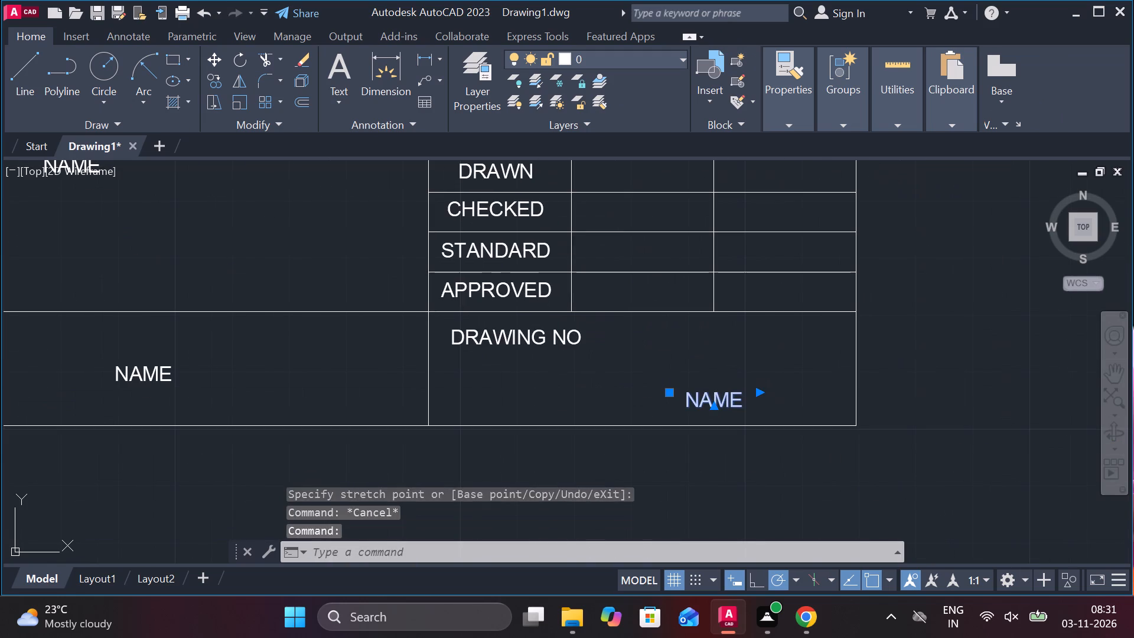
key("Escape")
left_click(738, 401)
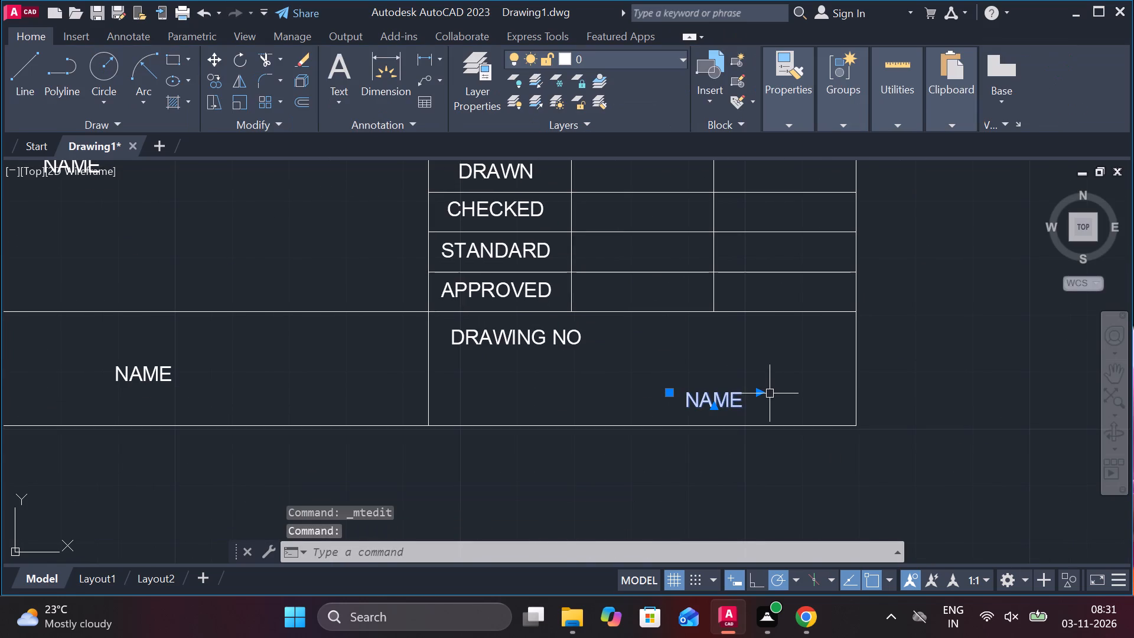
left_click(762, 395)
left_click(859, 390)
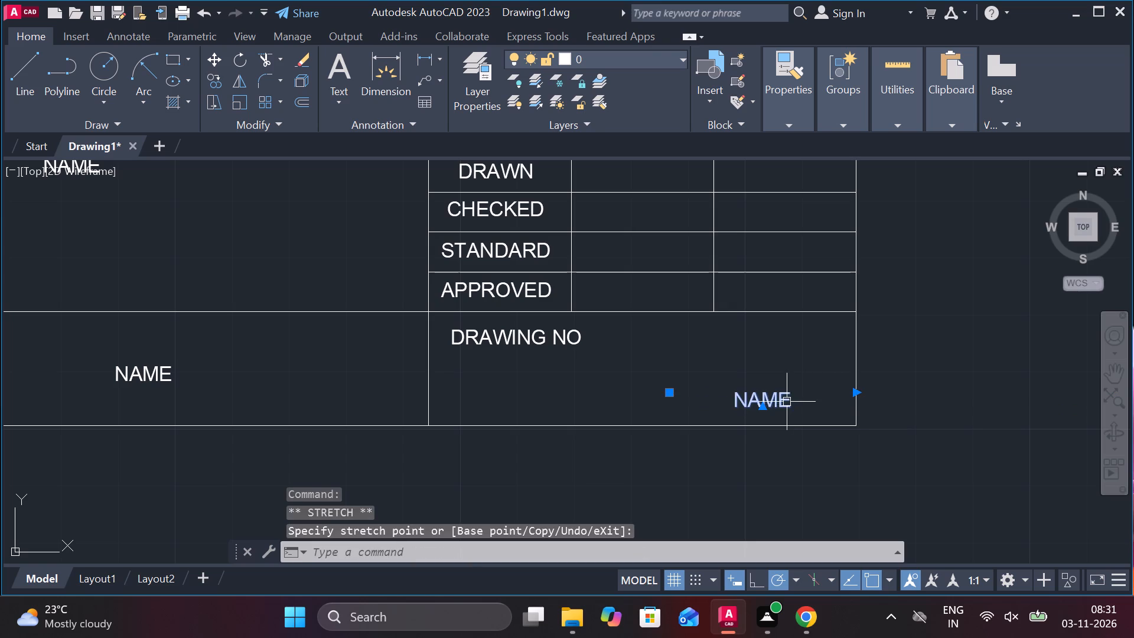
key("Escape")
Change the NAME text in the lower corner of the drawing number cell to SHEET NO 1 OFF 1.
double_click(790, 400)
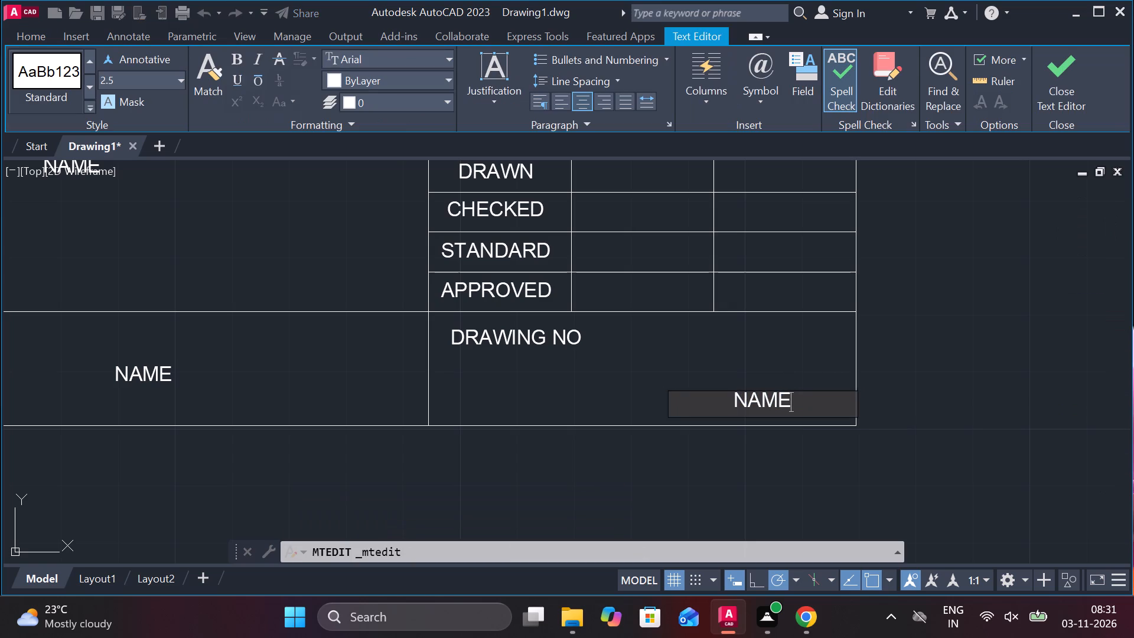
key("BackSpace")
key("BackSpace")
key("BackSpace")
key("BackSpace")
type("SHEET NO")
key("space")
type("1")
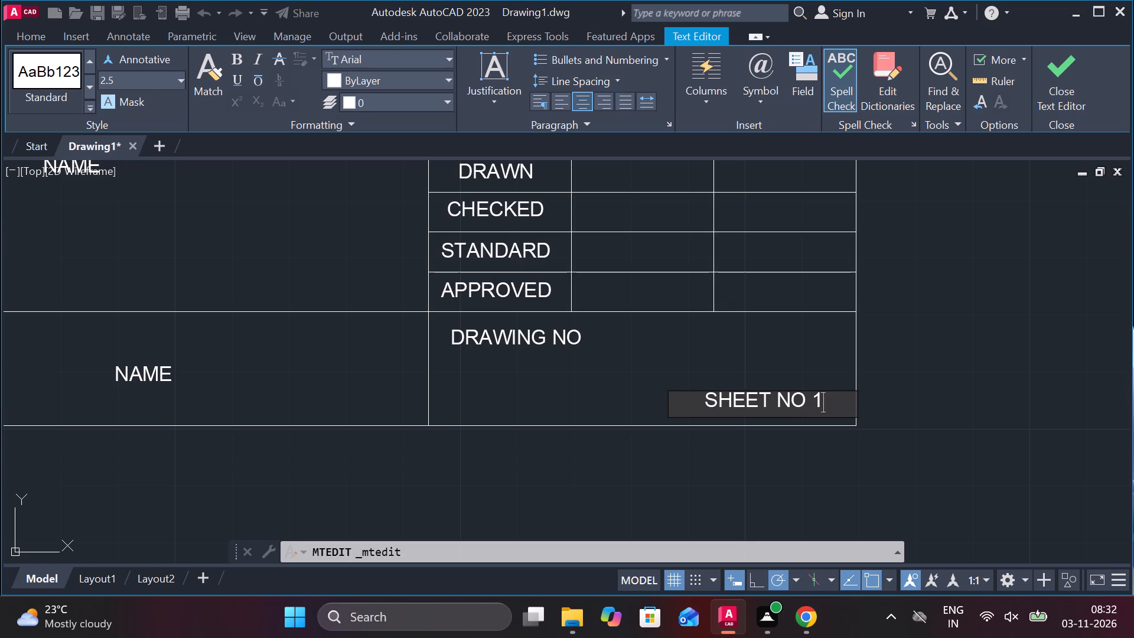
key("space")
type("off")
key("BackSpace")
key("BackSpace")
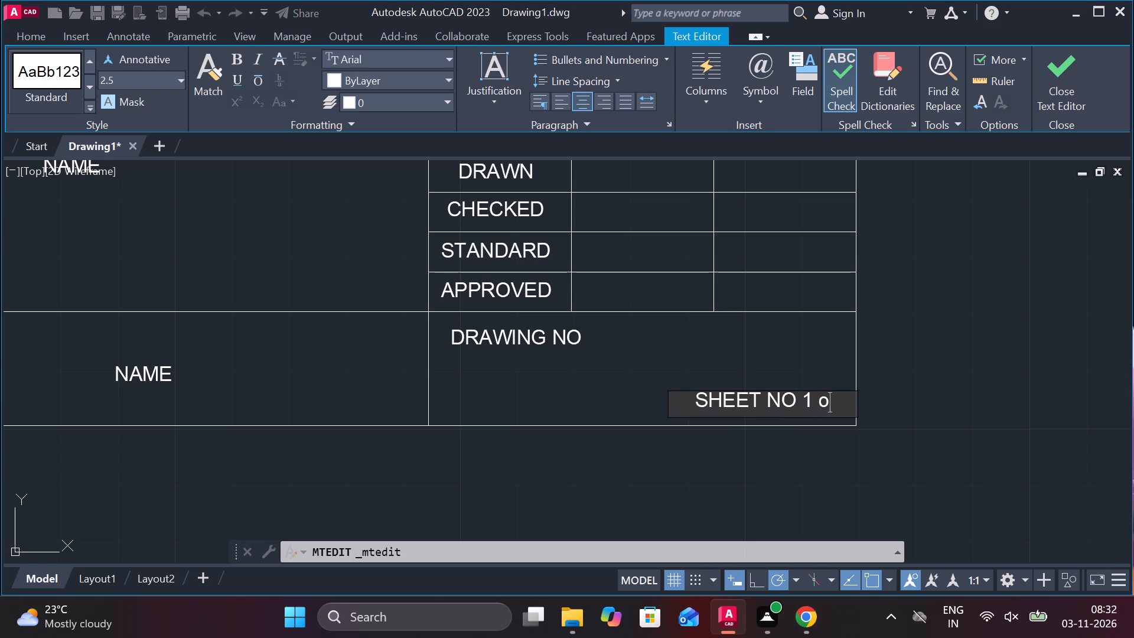
key("BackSpace")
type("OFF 1")
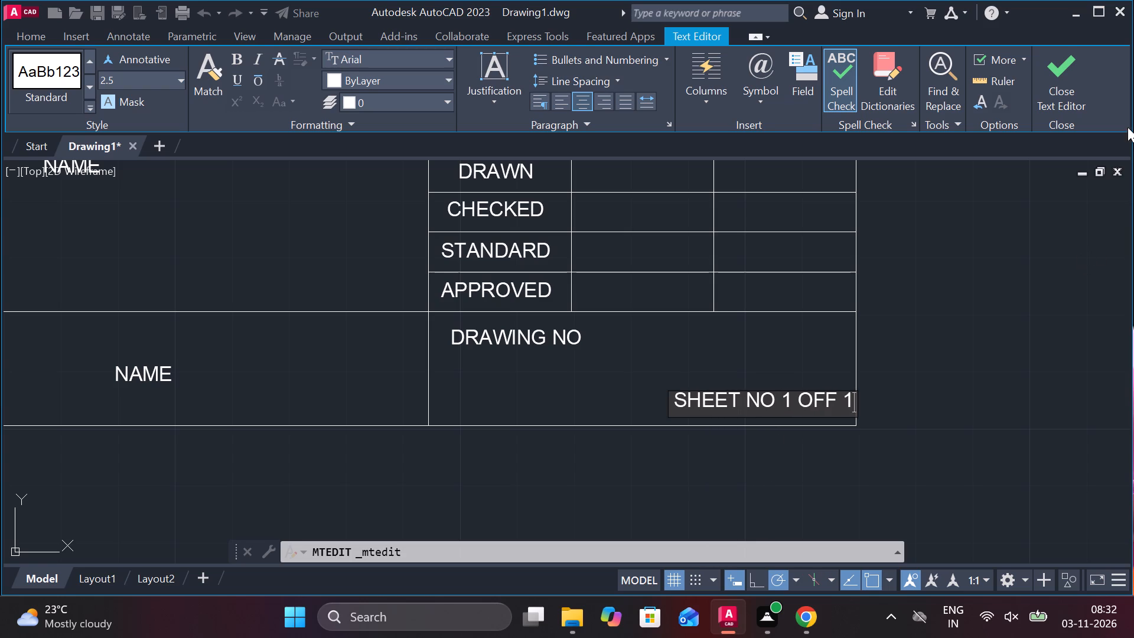
left_click(1080, 97)
key("Escape")
Shift the SHEET NO 1 OFF 1 text slightly inward, clear of the title block's outer edge.
left_click(765, 397)
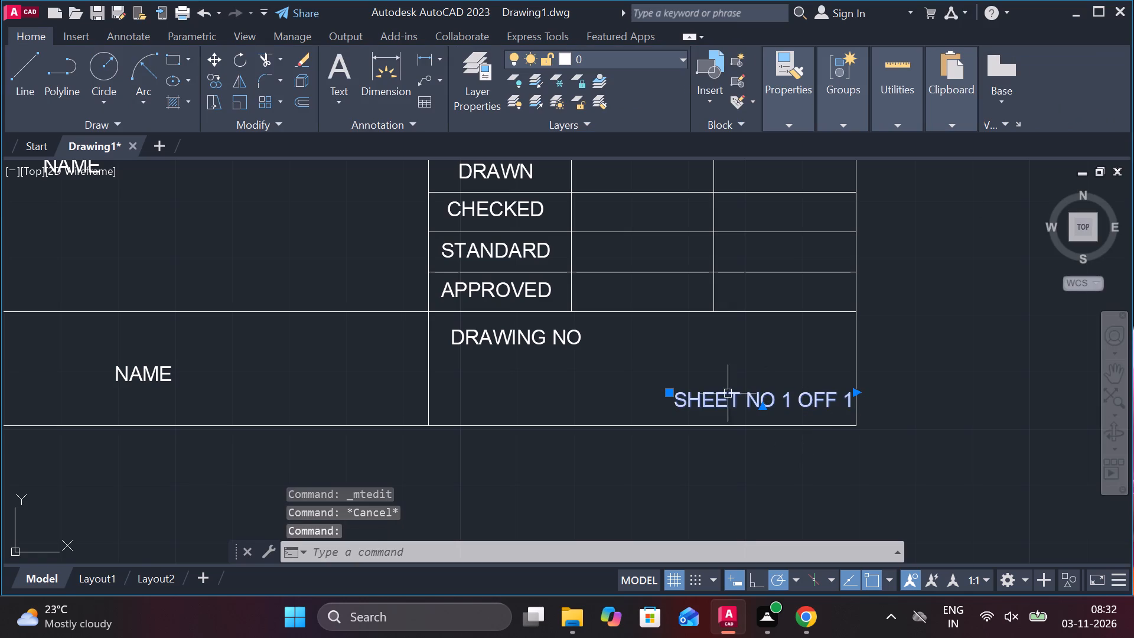
left_click(668, 395)
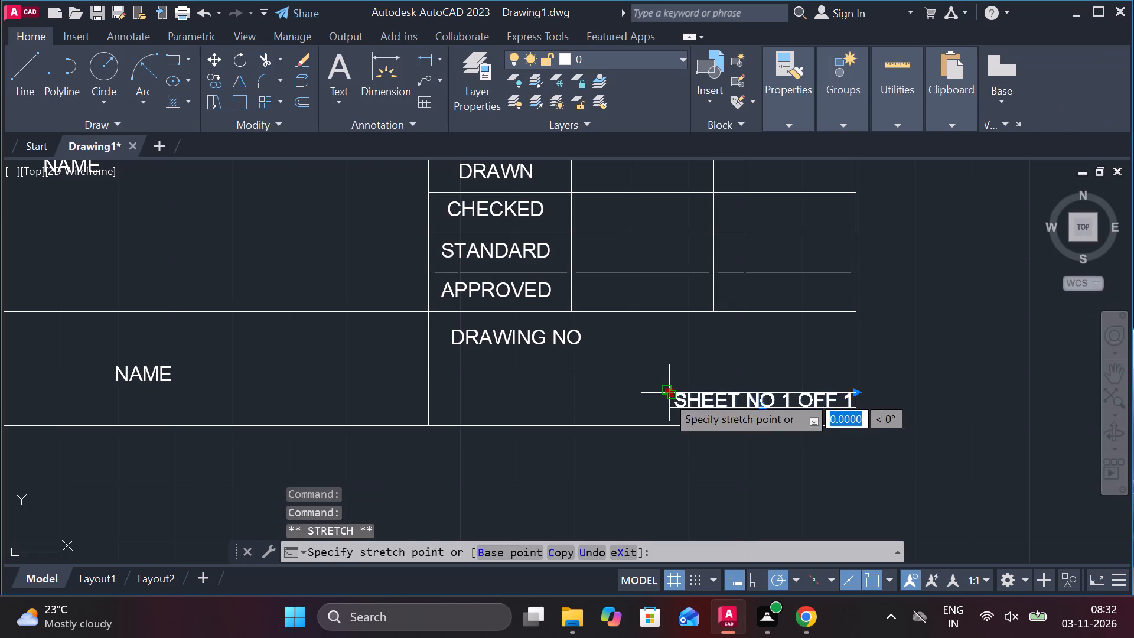
left_click(653, 395)
key("Escape")
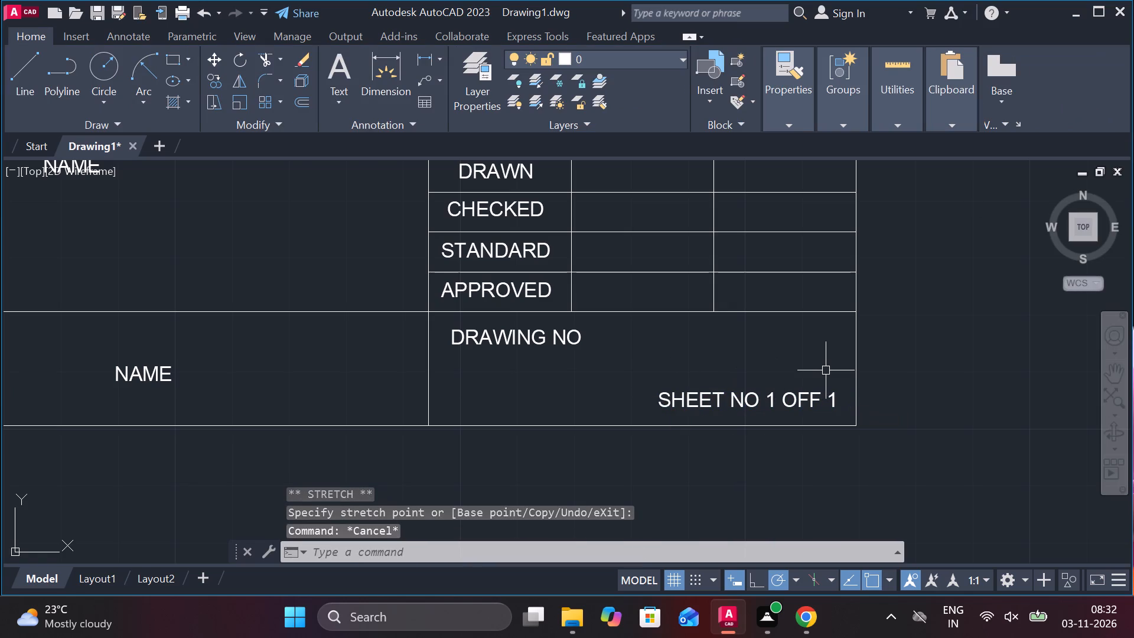
Change the NAME text in the title block's large upper cell to AUTO CAD with a text height of 10.
scroll(643, 341, "down", 3)
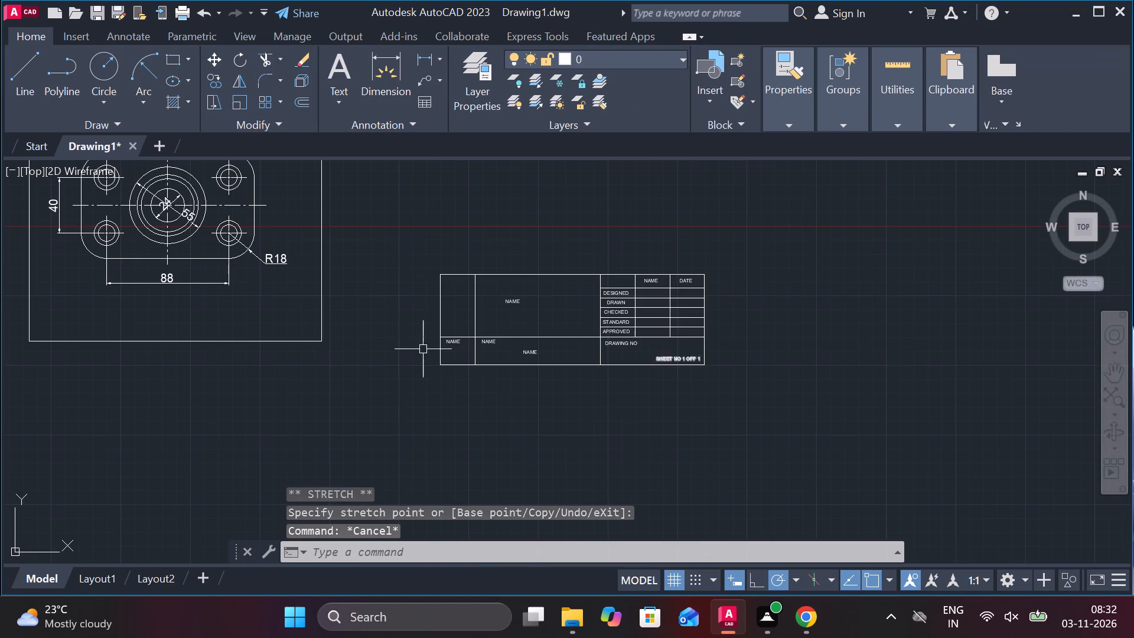
scroll(551, 314, "up", 4)
double_click(402, 287)
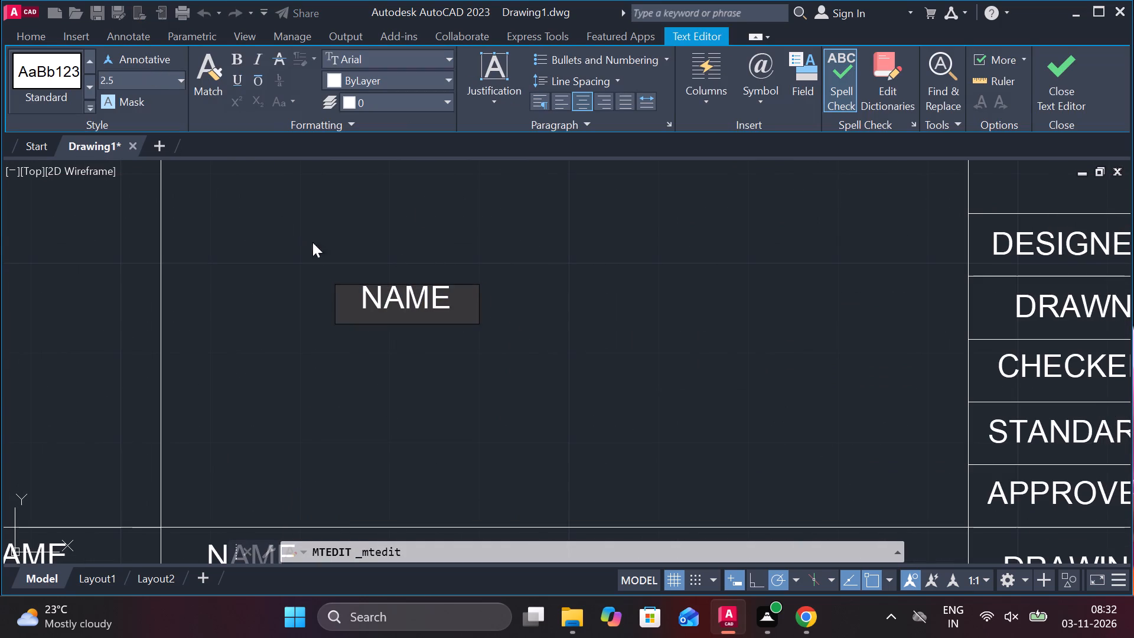
left_click_drag(462, 294, 371, 307)
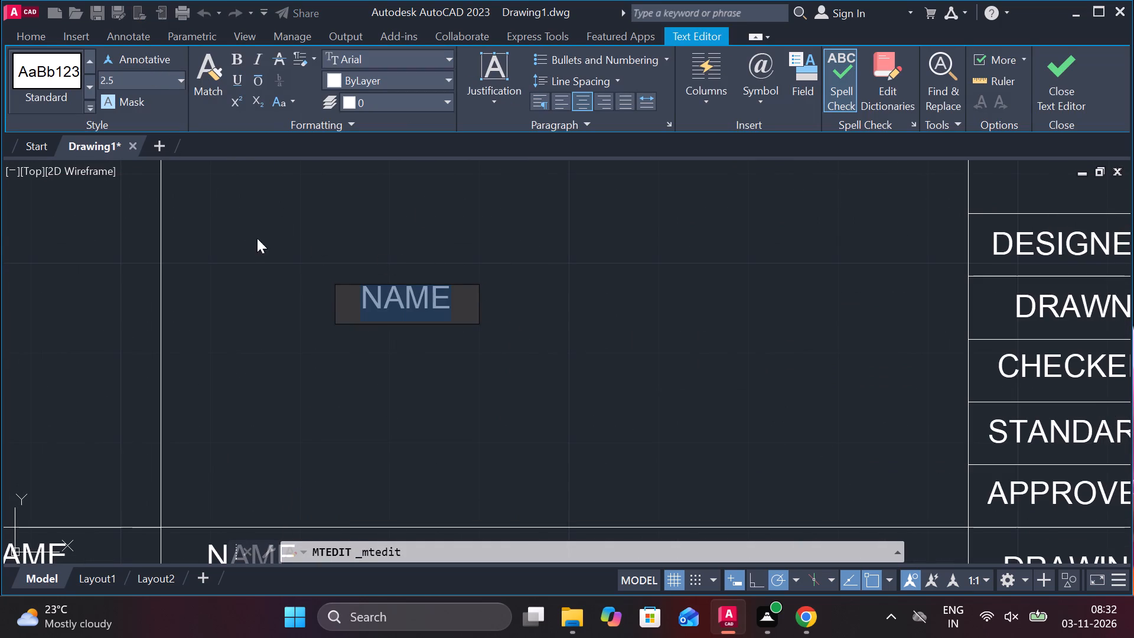
left_click(151, 77)
type("10")
key("Return")
type("AUTO CAD")
left_click(1071, 78)
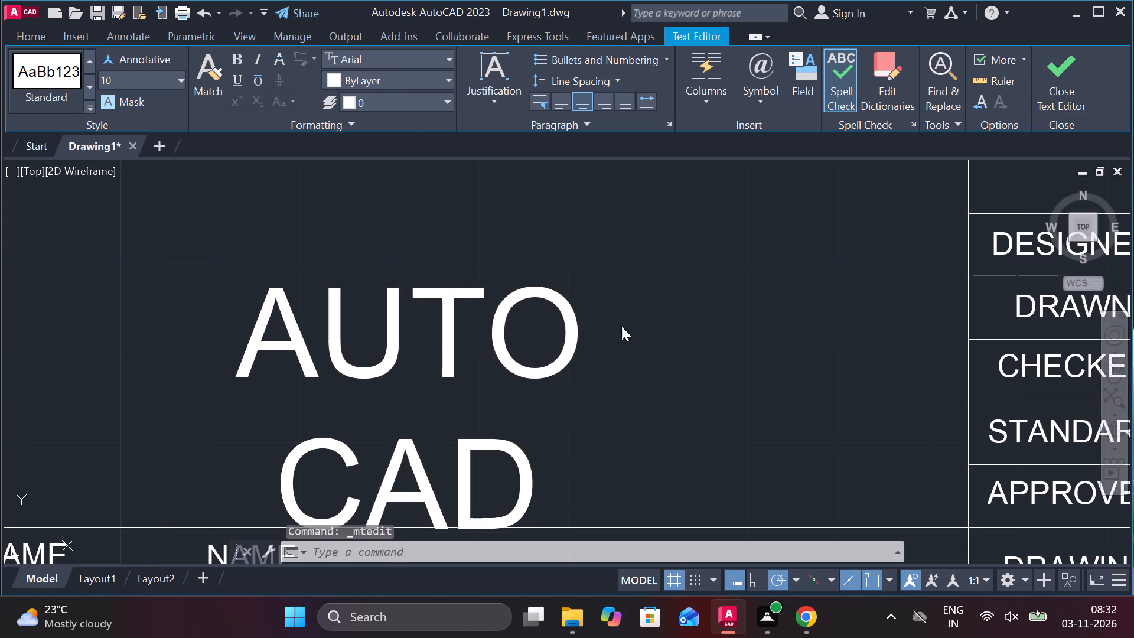
Widen the AUTO CAD text frame to fit one line and move the text clear of the DESIGNED column.
scroll(593, 329, "down", 2)
left_click(537, 318)
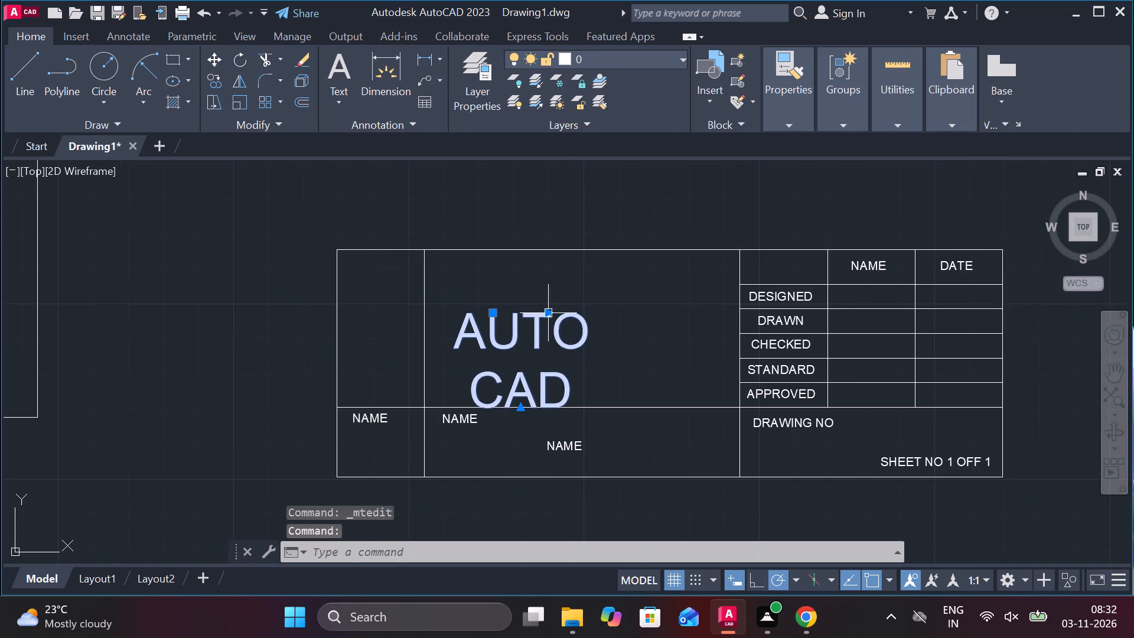
left_click(551, 314)
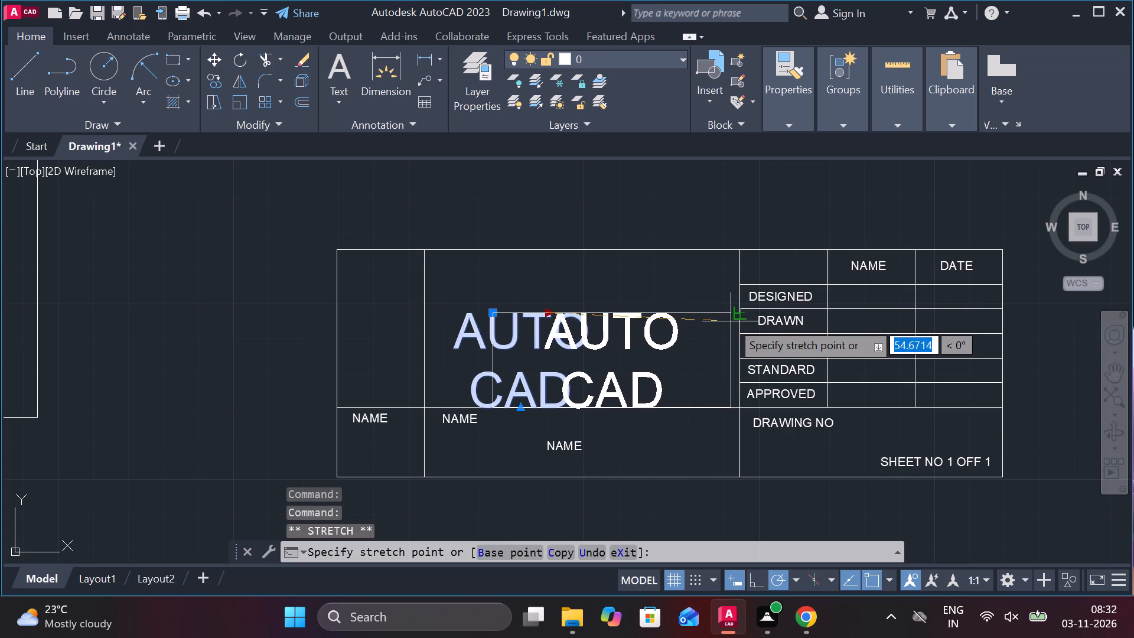
left_click(768, 323)
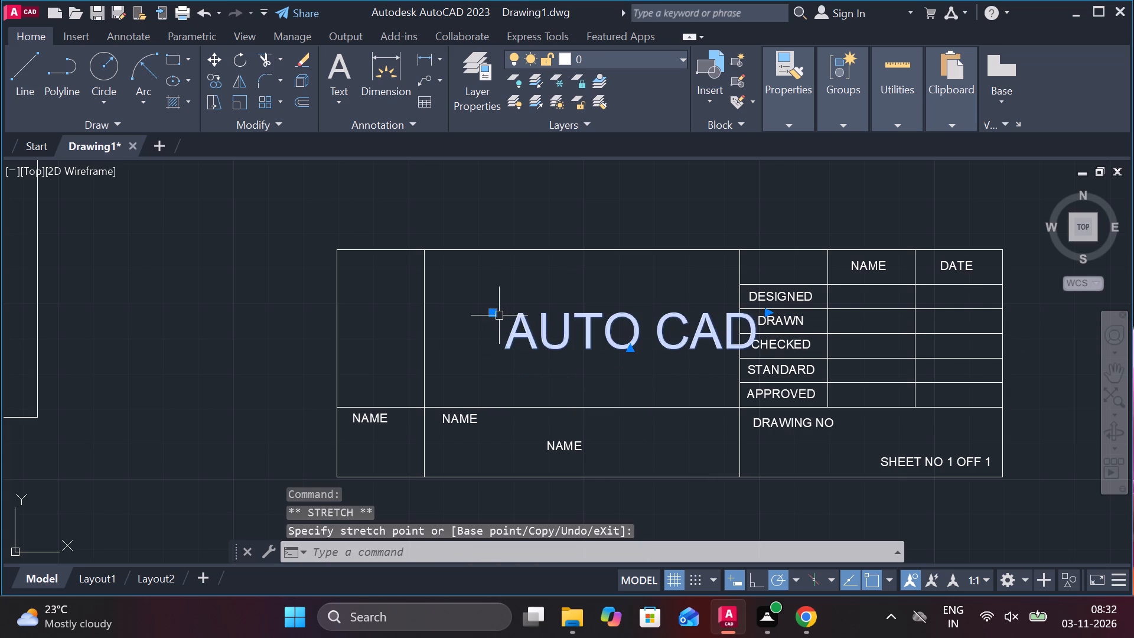
left_click(494, 315)
left_click(391, 313)
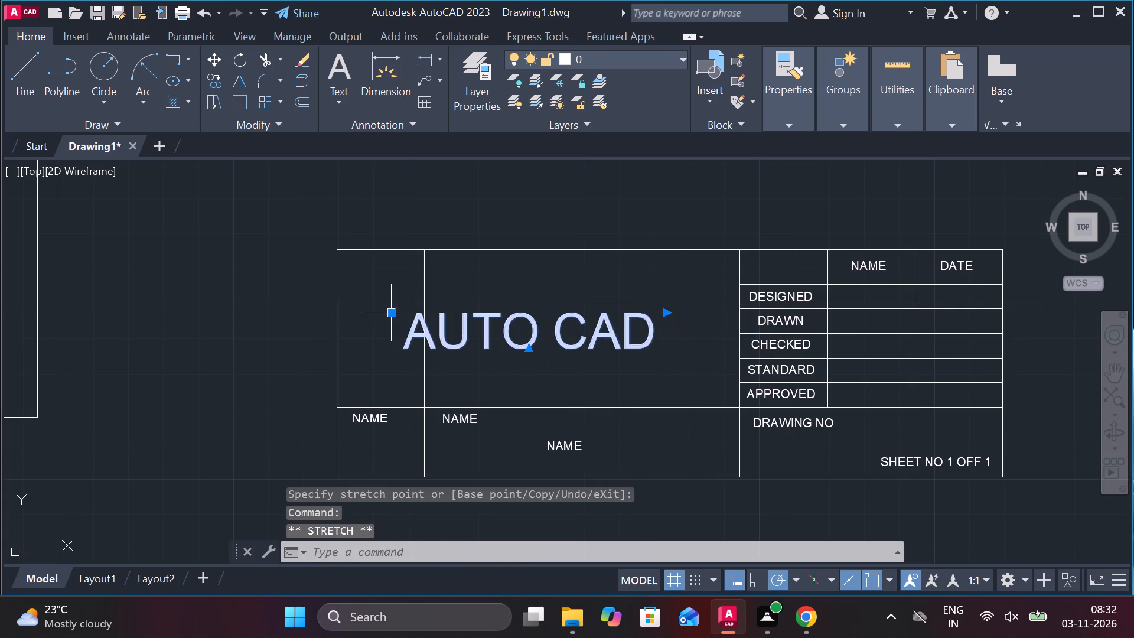
key("Escape")
Remove the vertical divider crossing the AUTO CAD text, trimming its lower part and erasing the remainder above the bottom row.
type("TR")
key("space")
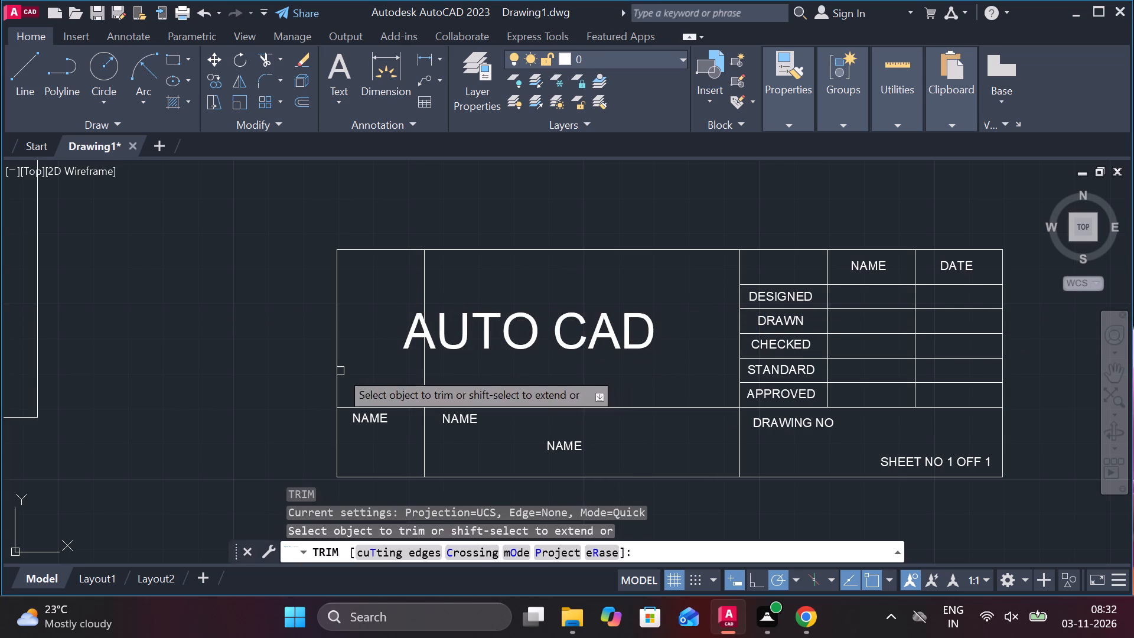
left_click(415, 376)
left_click(493, 376)
key("Escape")
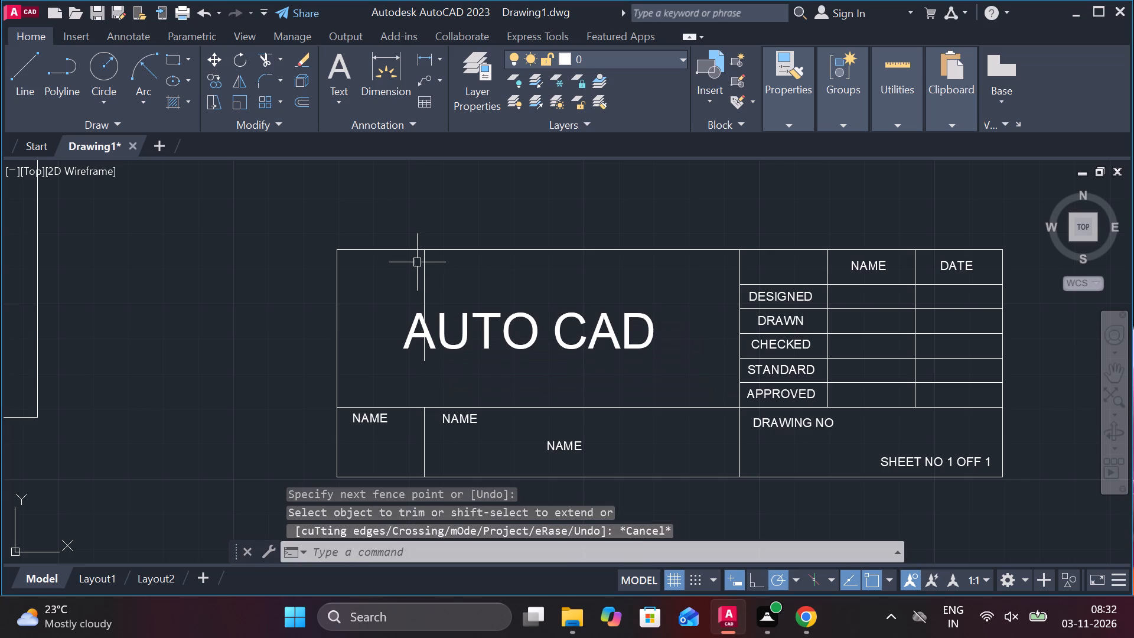
left_click(417, 262)
key("Escape")
left_click(421, 275)
type("E")
key("space")
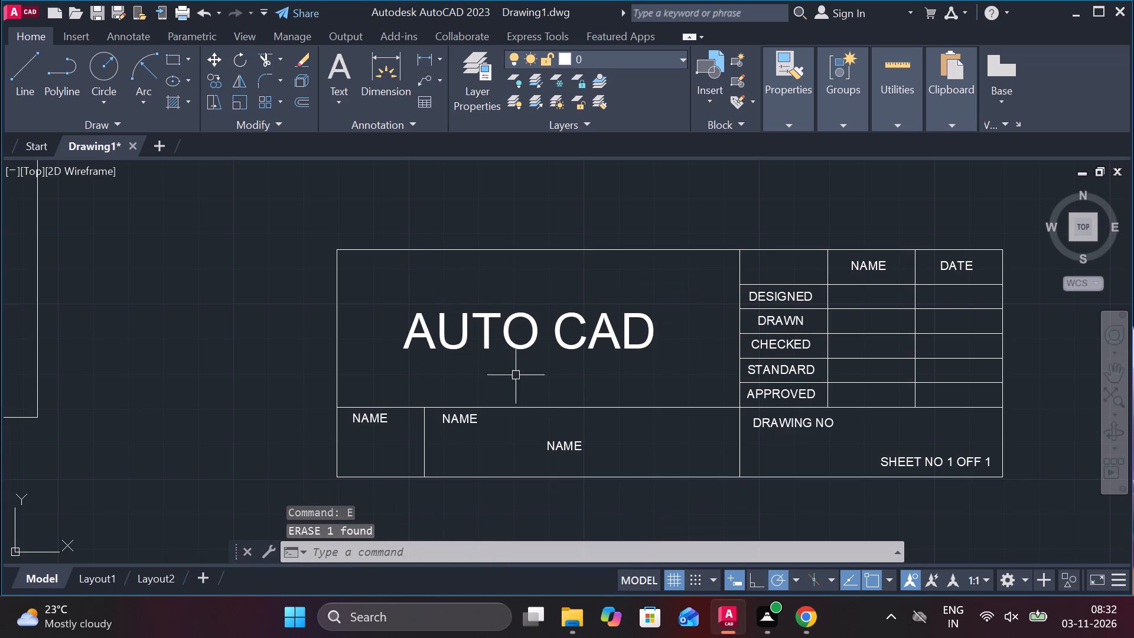
Change the NAME text in the title block's narrow bottom-row cell, below AUTO CAD, to SCALE 1:1.
scroll(404, 437, "up", 2)
middle_click_drag(394, 429, 815, 377)
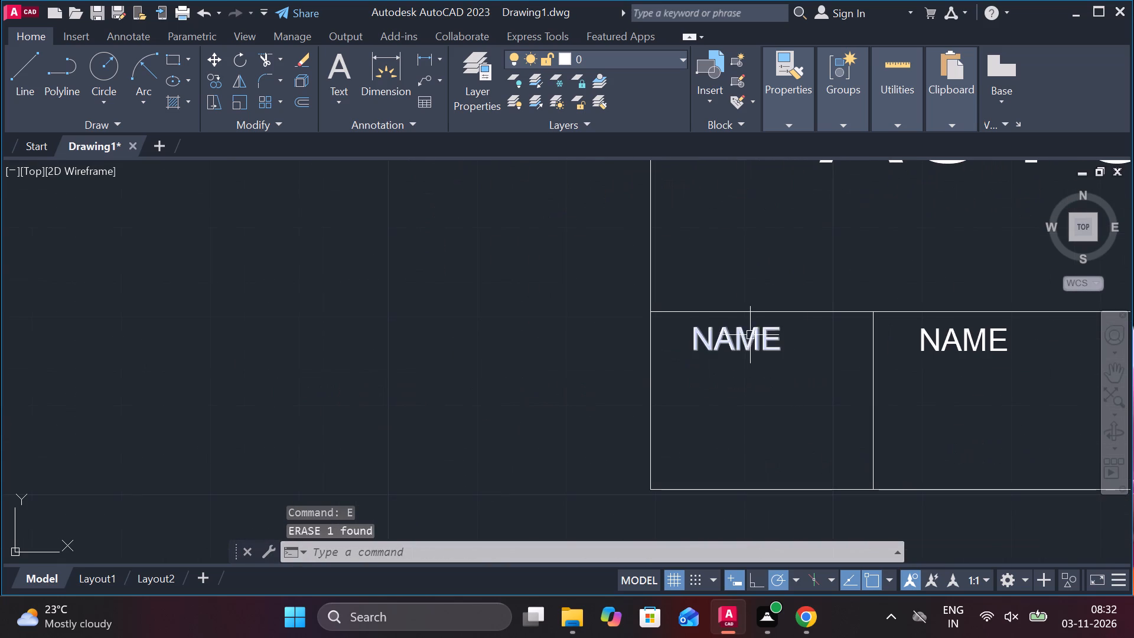
double_click(746, 331)
key("Right")
key("Right")
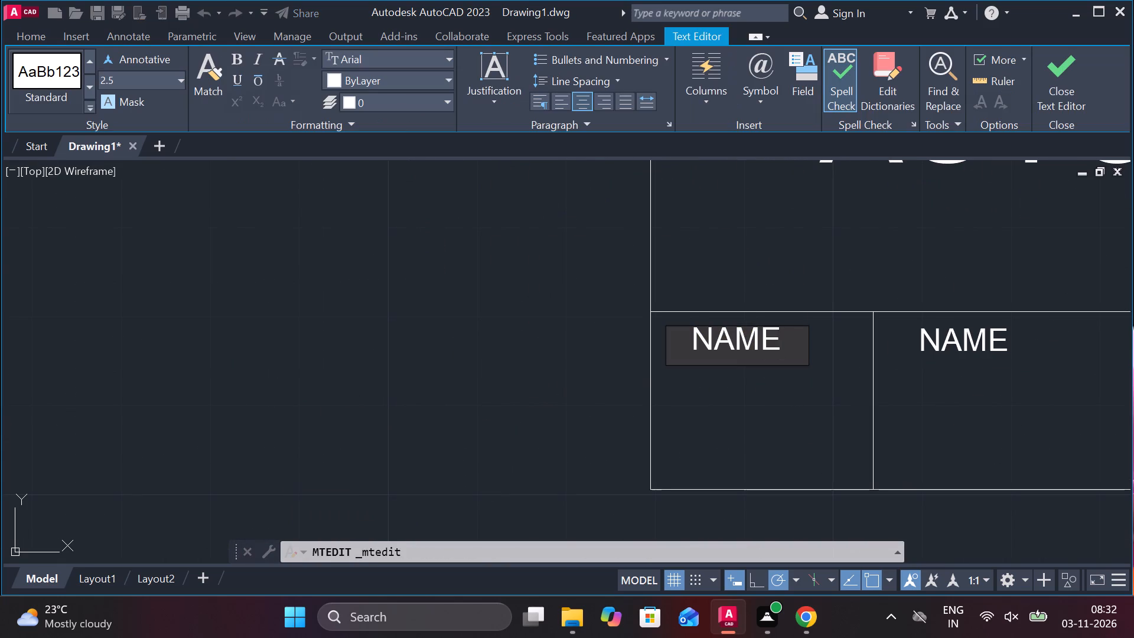
key("BackSpace")
key("BackSpace")
key("BackSpace")
key("BackSpace")
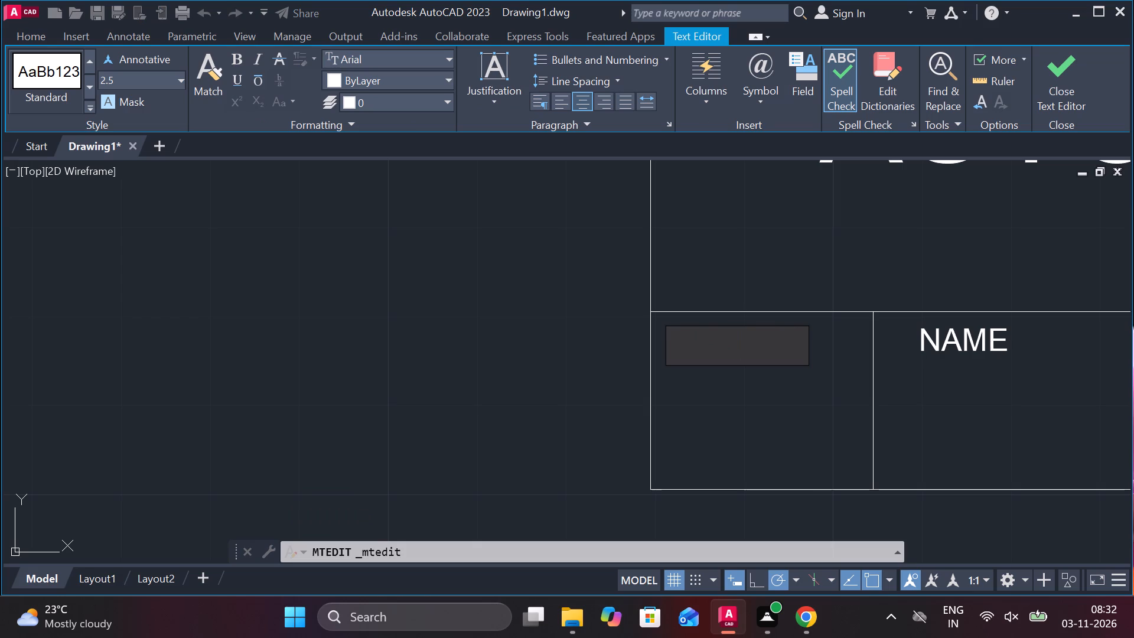
type("SCALE 1")
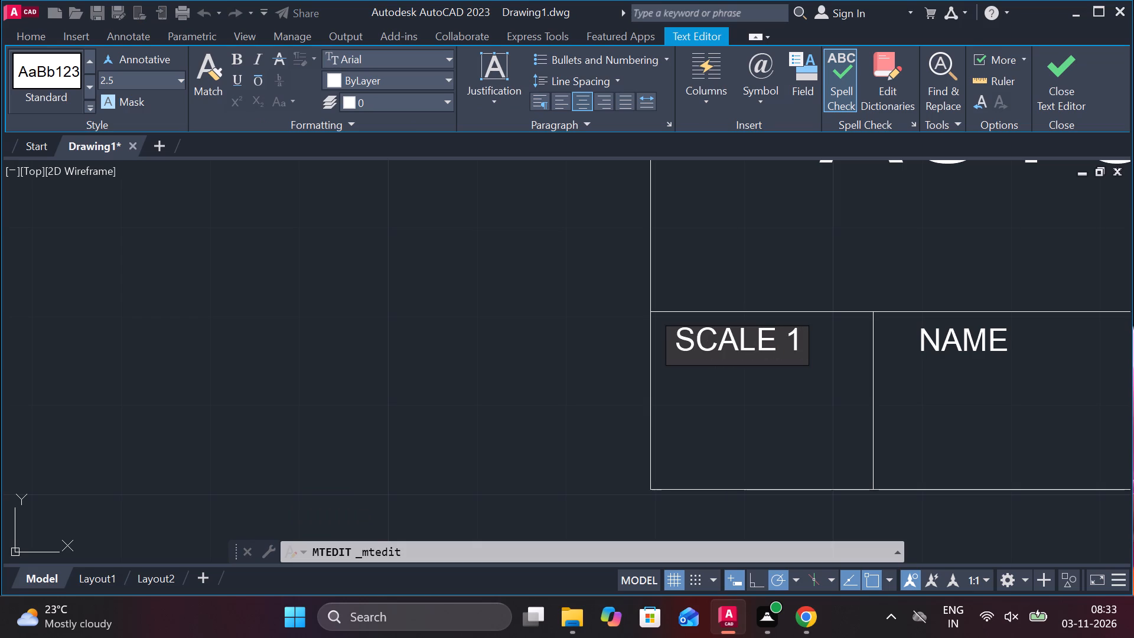
type(":1")
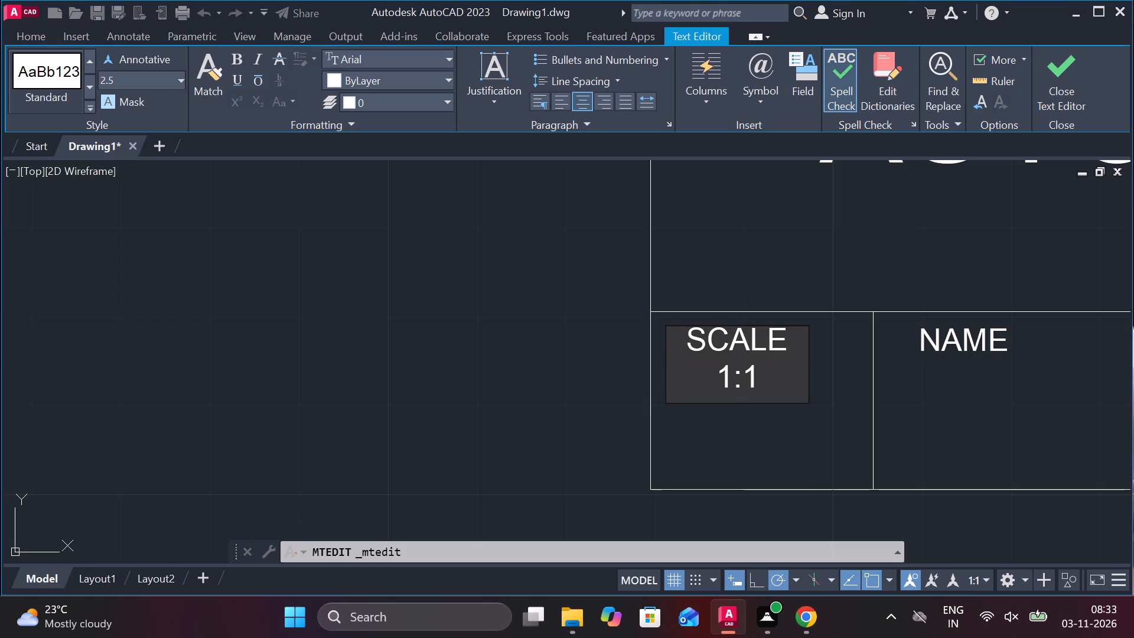
left_click(1045, 86)
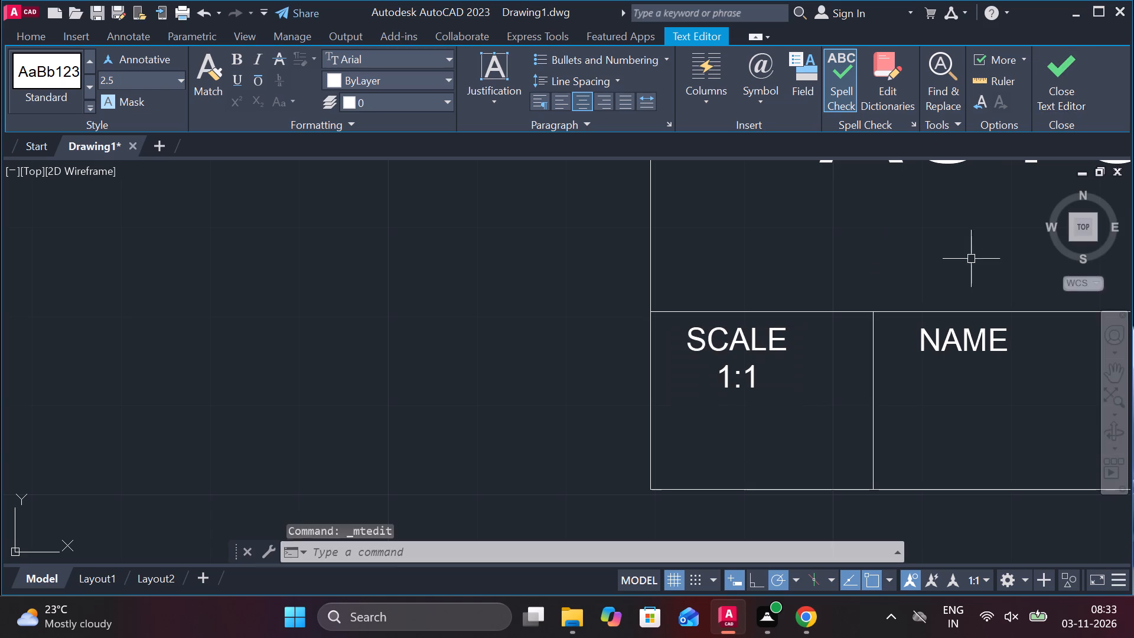
Widen the SCALE 1:1 text frame so the text fits on one line within its cell.
left_click(713, 356)
left_click(766, 356)
left_click(746, 340)
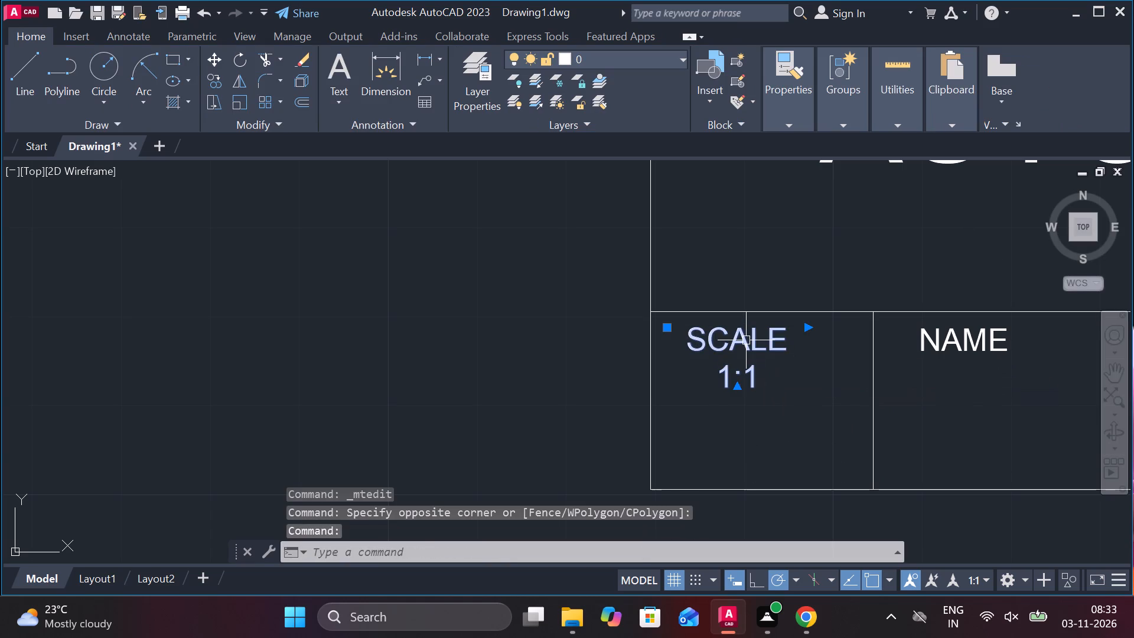
left_click(806, 330)
left_click(843, 326)
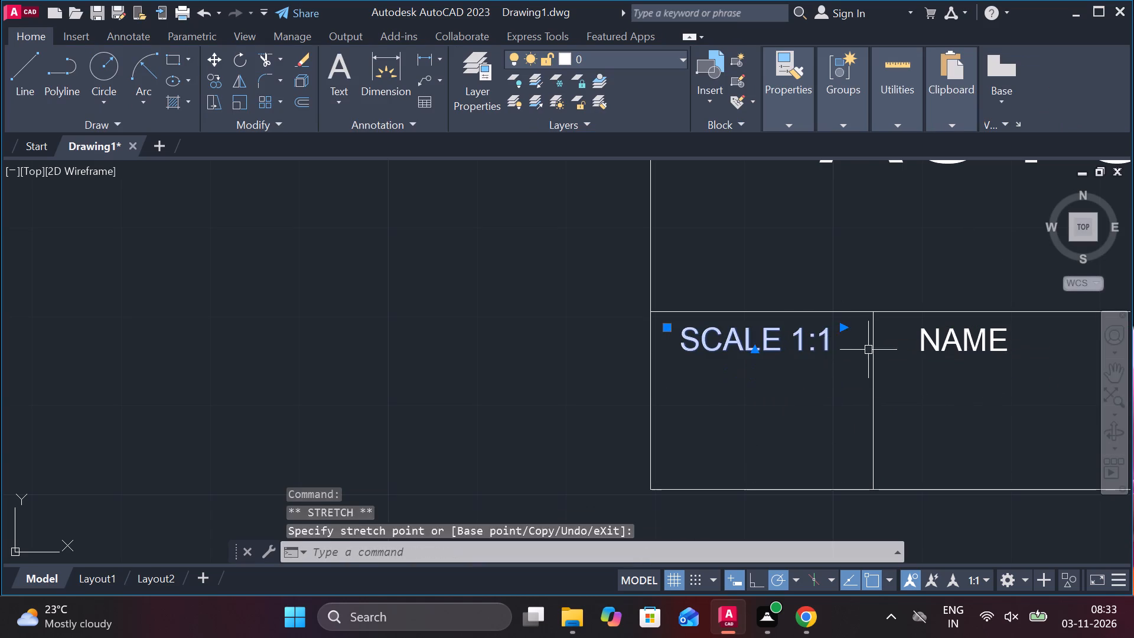
key("Escape")
Draw a 25-unit horizontal line across the middle of the SCALE 1:1 cell, splitting it into two halves.
middle_click_drag(819, 378, 732, 377)
key("l")
key("Return")
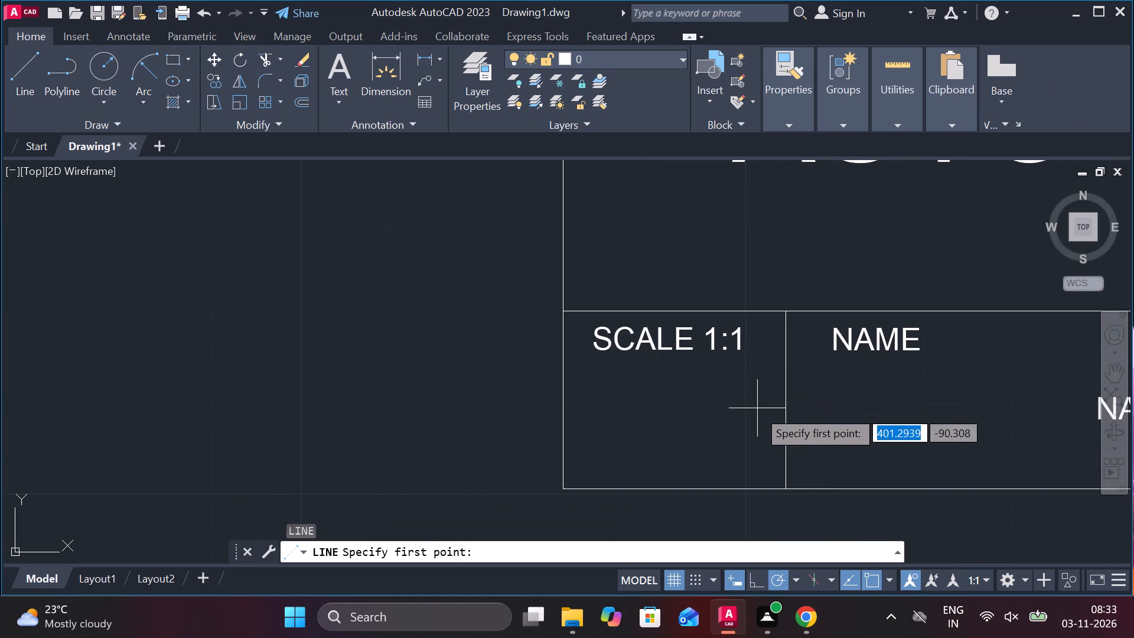
left_click(788, 399)
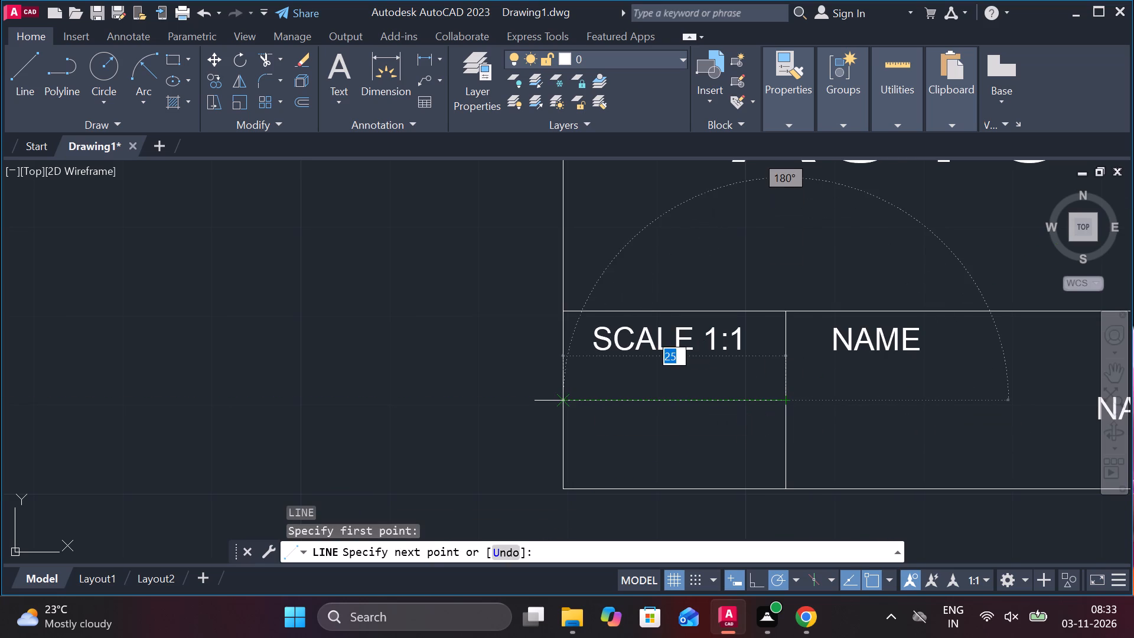
left_click(560, 401)
key("Escape")
Draw two concentric circles of diameter 3 and 5 in the empty cell below SCALE 1:1.
scroll(651, 435, "up", 1)
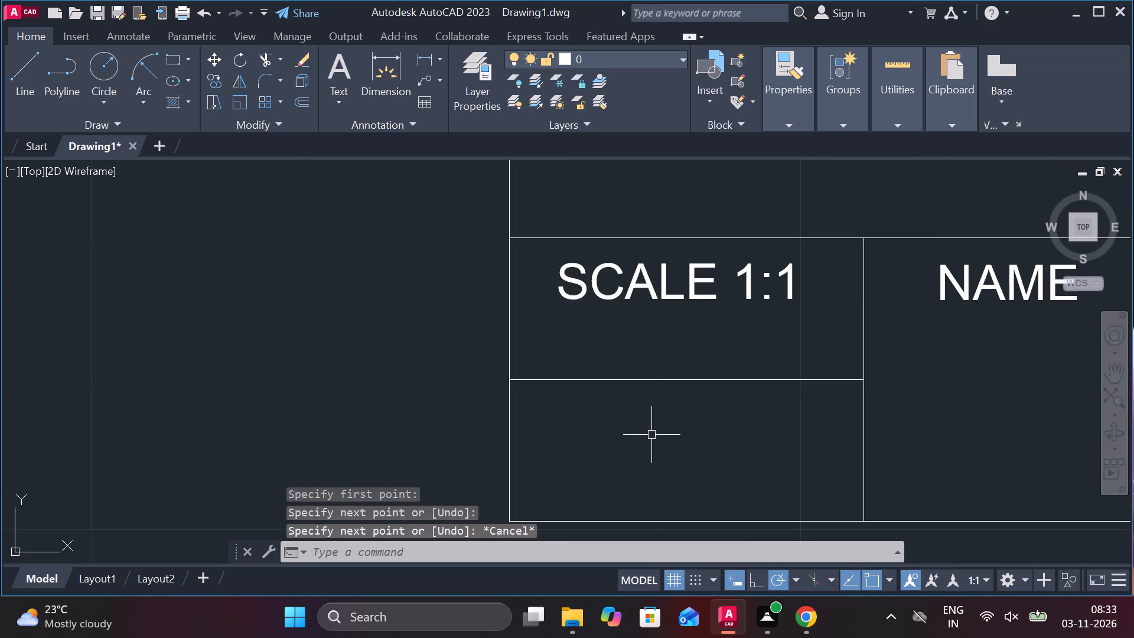
type("C")
key("space")
left_click(610, 443)
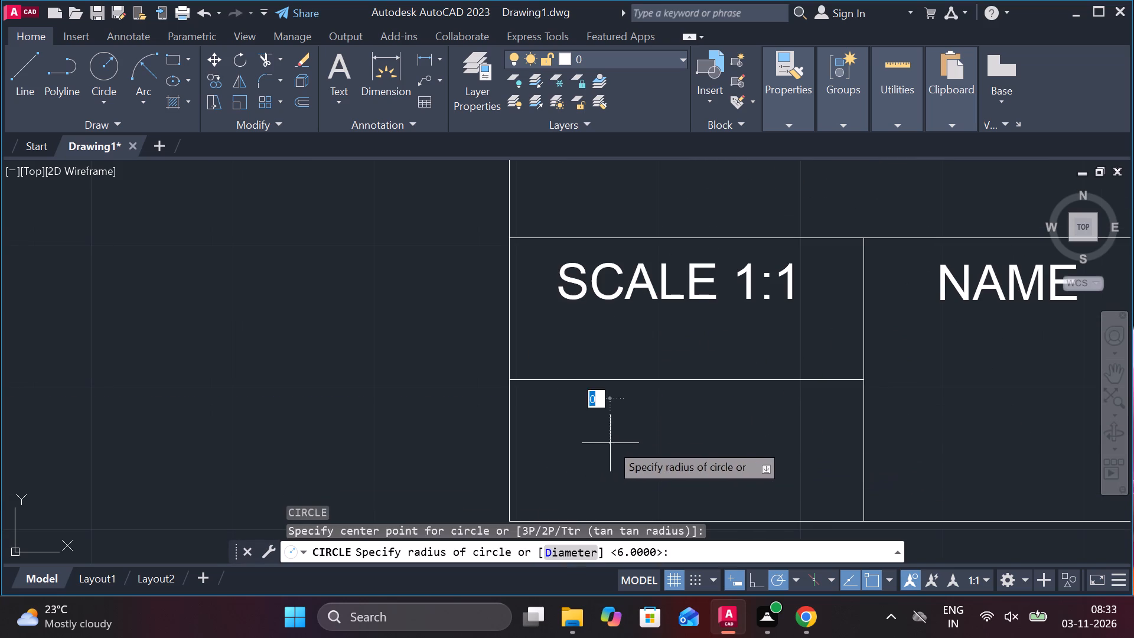
type("D 3")
key("space")
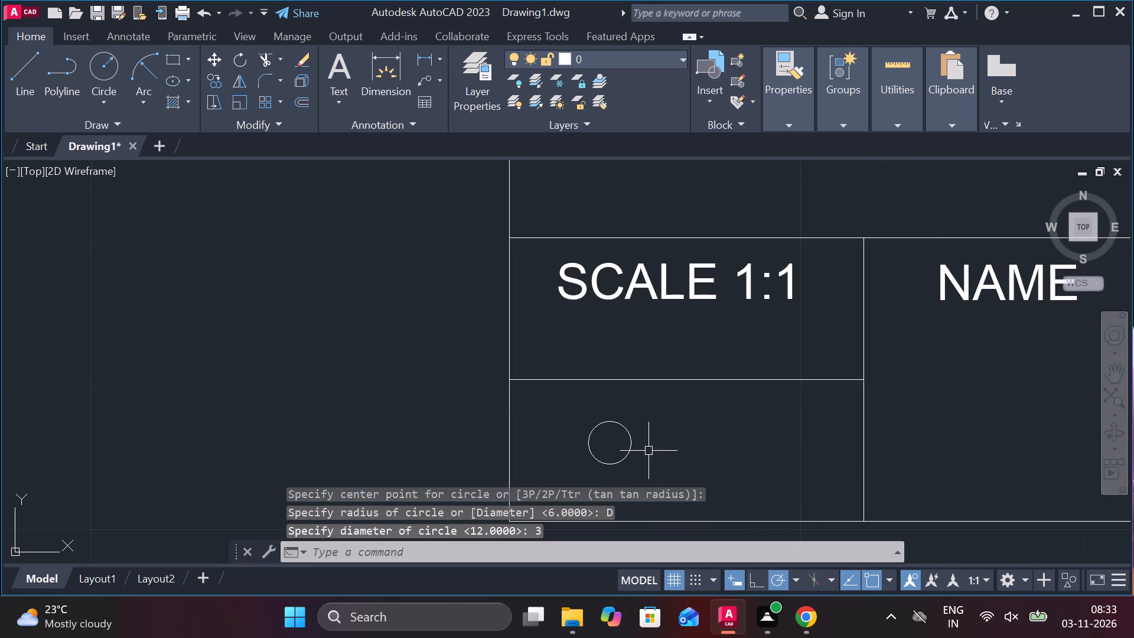
type("C")
key("space")
left_click(609, 445)
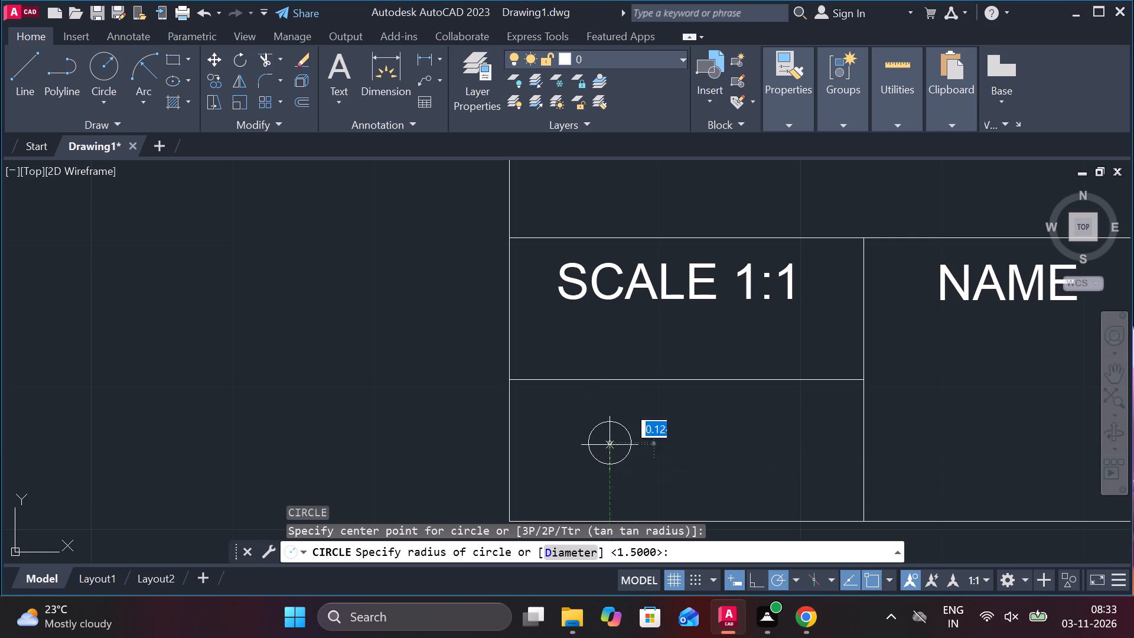
type("D 5")
key("space")
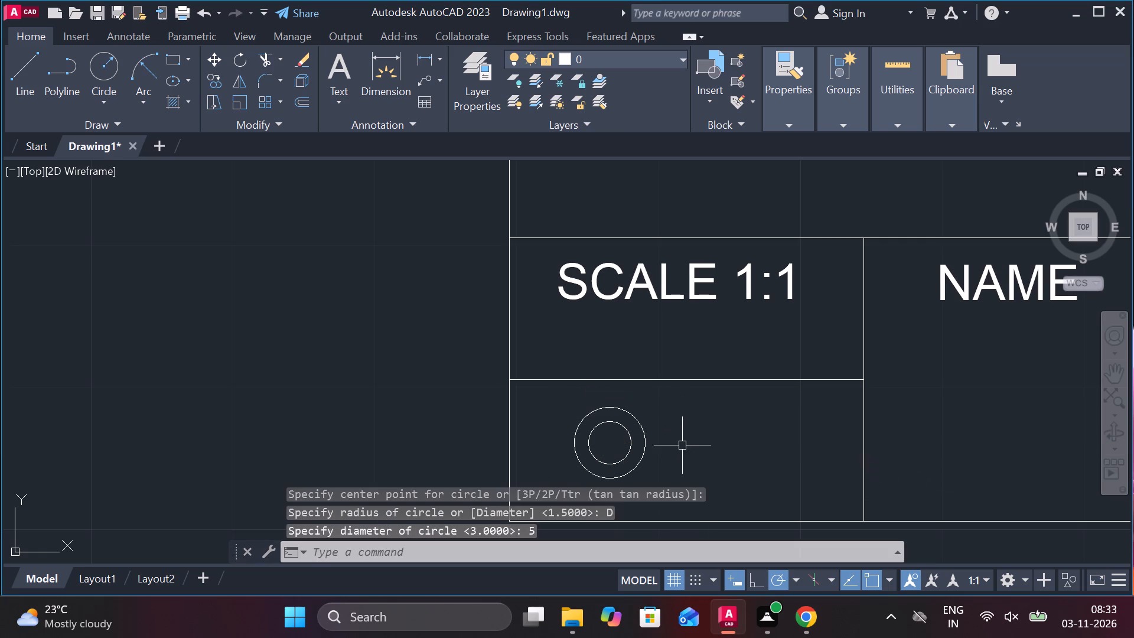
Draw a trapezoid beside the circles, its far edge matching the outer circle's height and its near edge the inner circle's.
middle_click_drag(671, 446, 638, 415)
key("Escape")
key("l")
key("Return")
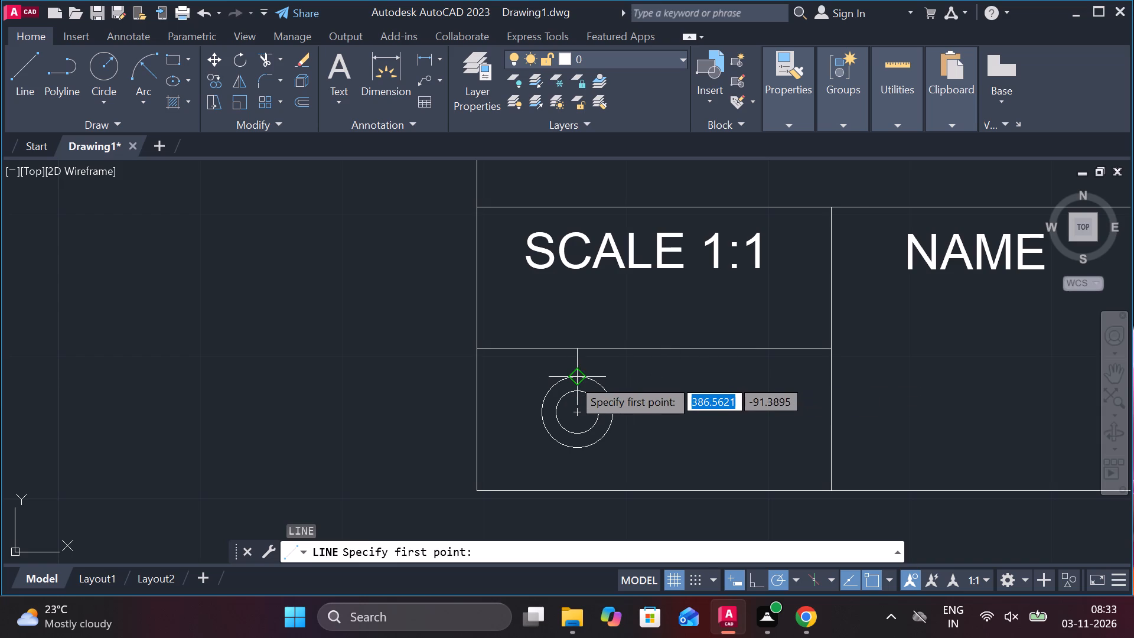
left_click(708, 379)
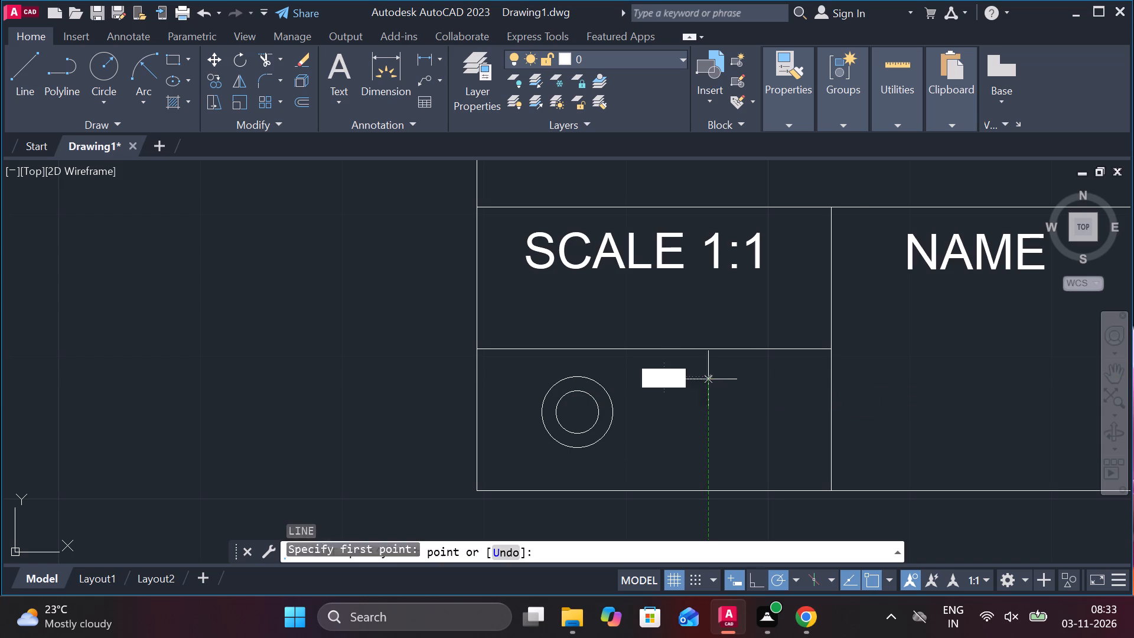
left_click(700, 454)
key("Escape")
key("space")
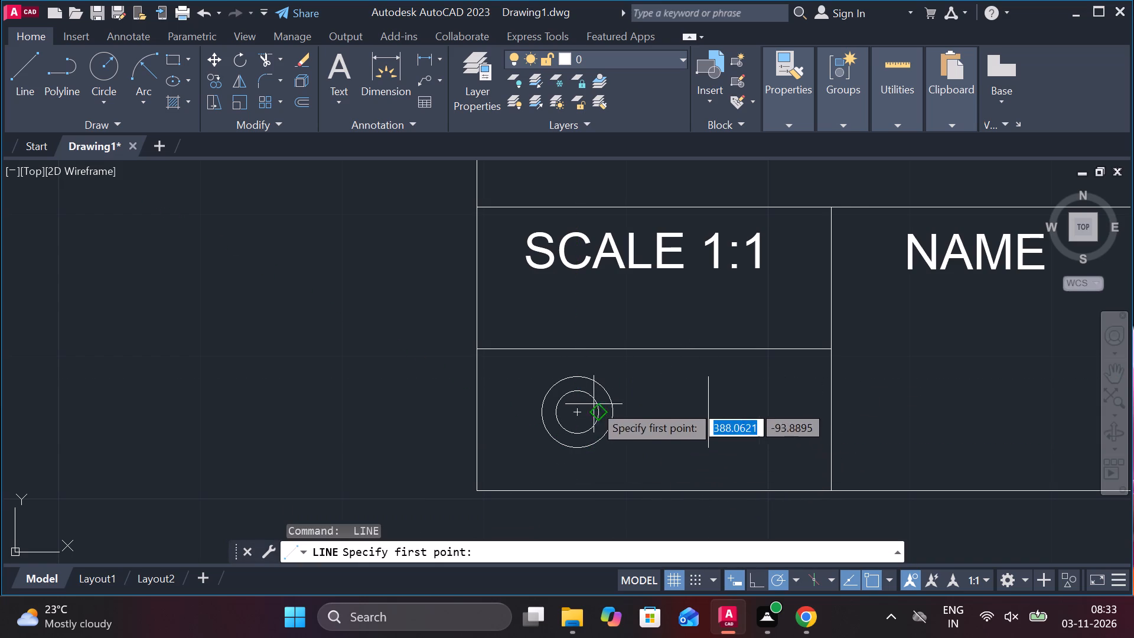
left_click(631, 393)
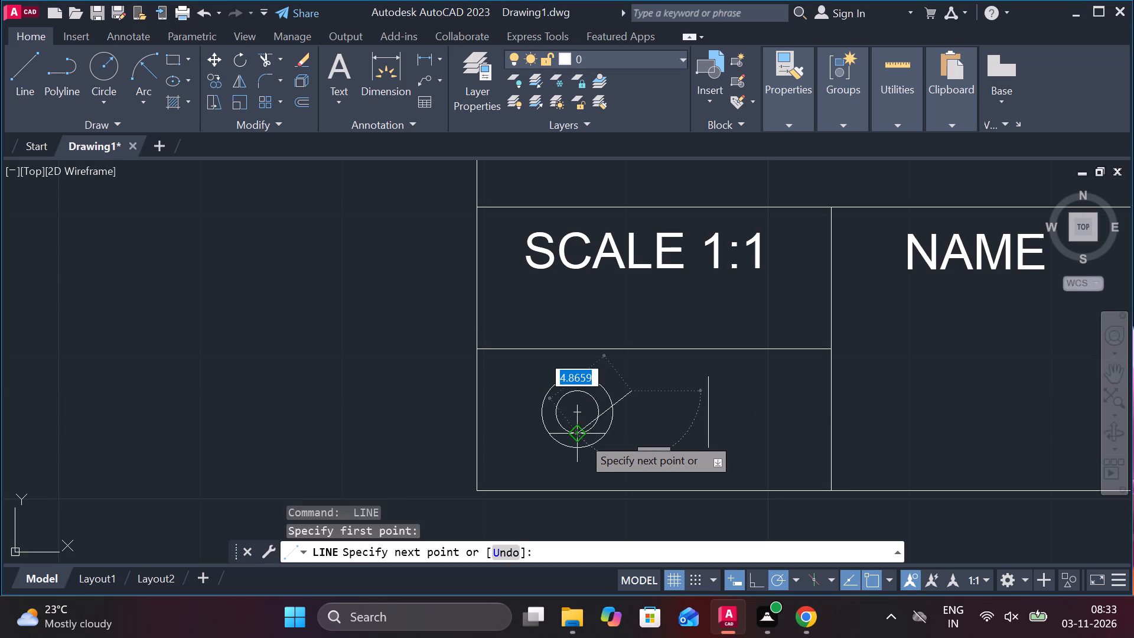
left_click(631, 440)
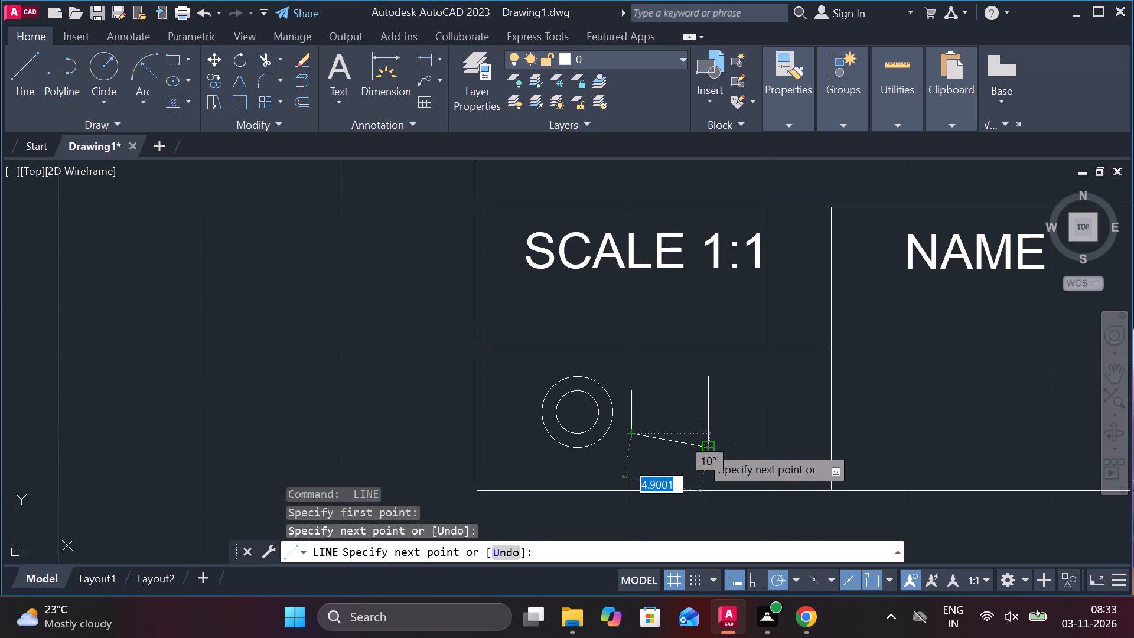
left_click(708, 445)
key("Escape")
key("space")
left_click(636, 396)
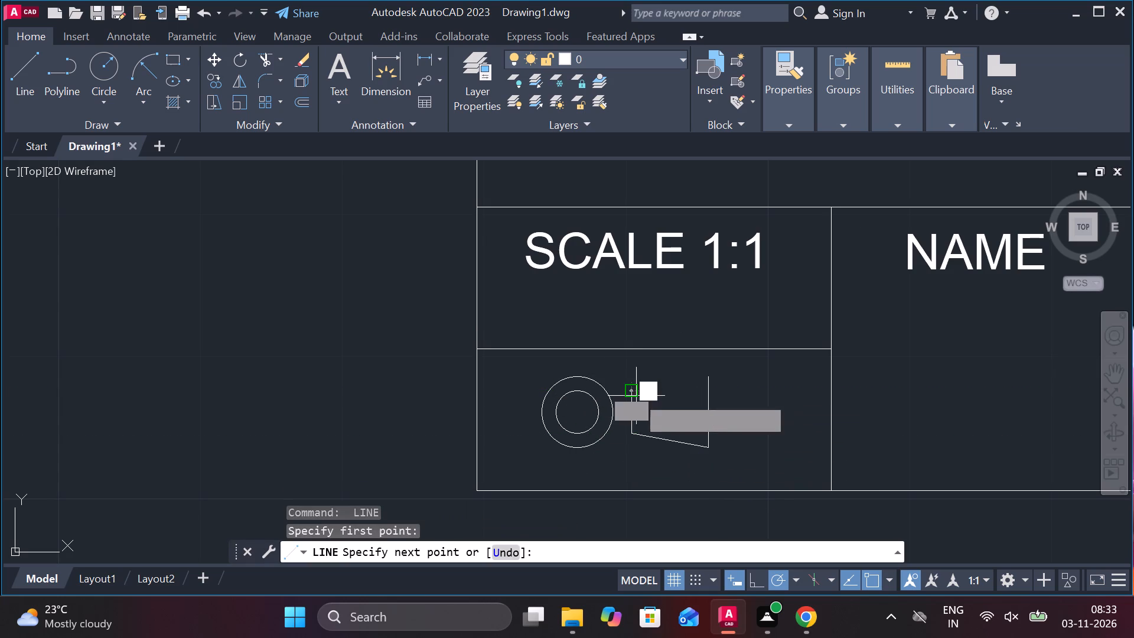
left_click(708, 380)
key("Escape")
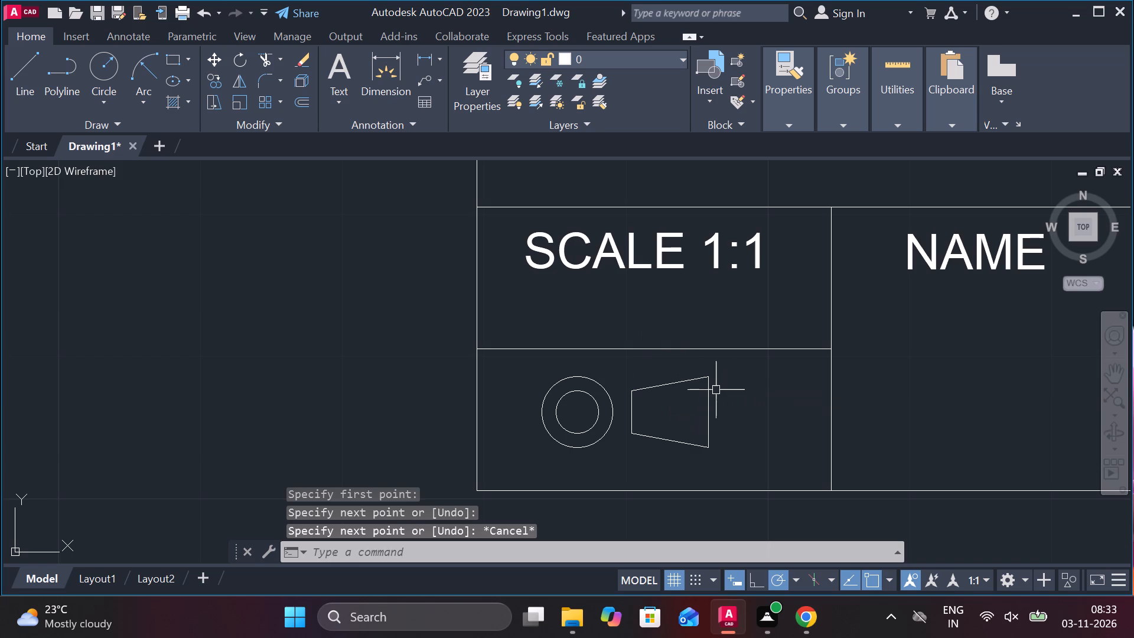
Add a center mark to the outer circle of the projection symbol.
key("m")
key("Escape")
type("CM")
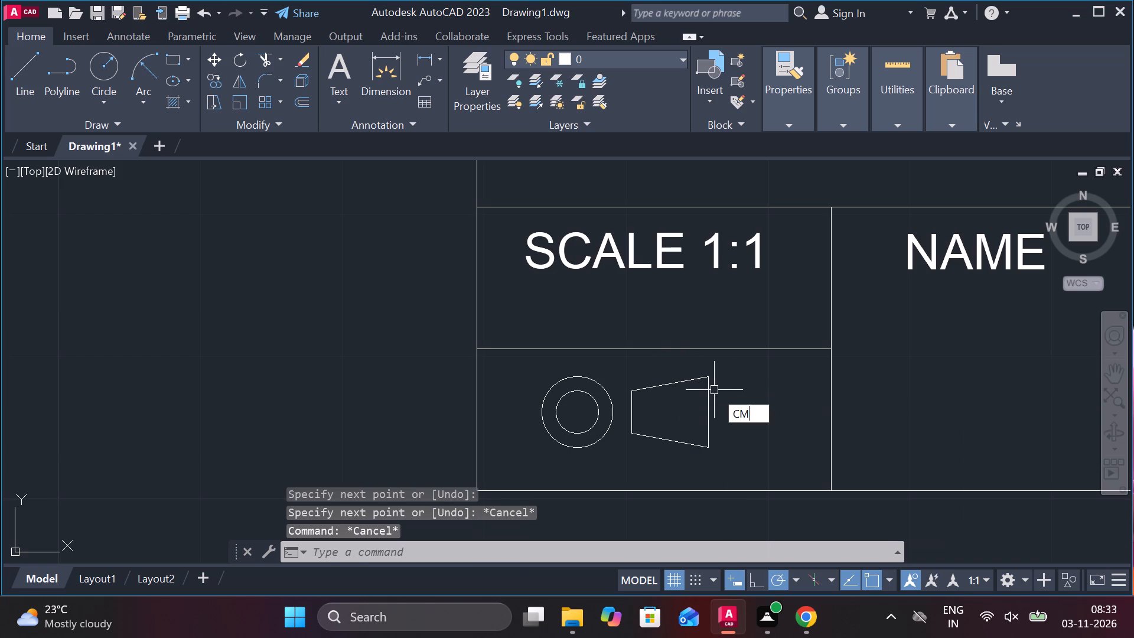
key("space")
left_click(536, 404)
left_click(538, 413)
key("Escape")
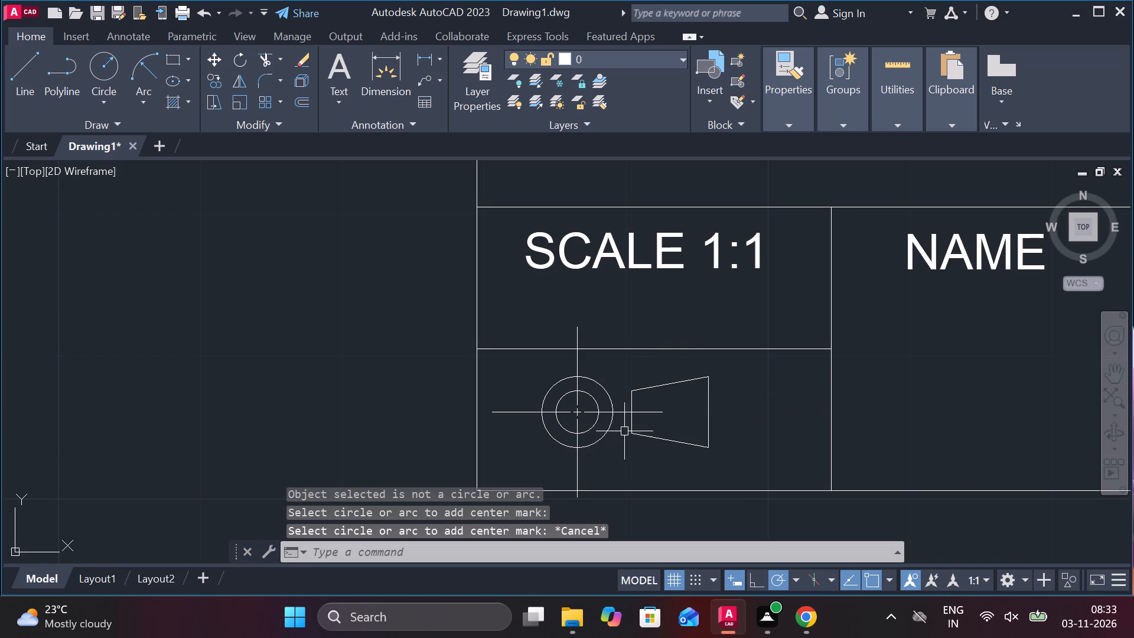
Extend the center mark's horizontal line through the trapezoid and slightly past its taller edge.
left_click(634, 412)
left_click(665, 413)
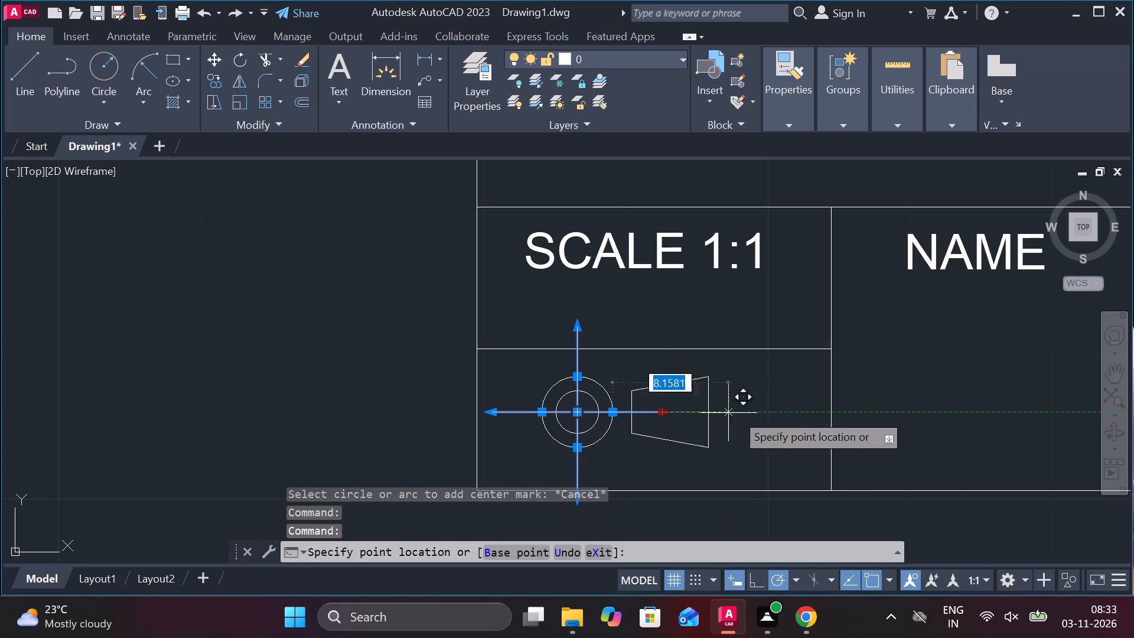
left_click(750, 410)
key("Escape")
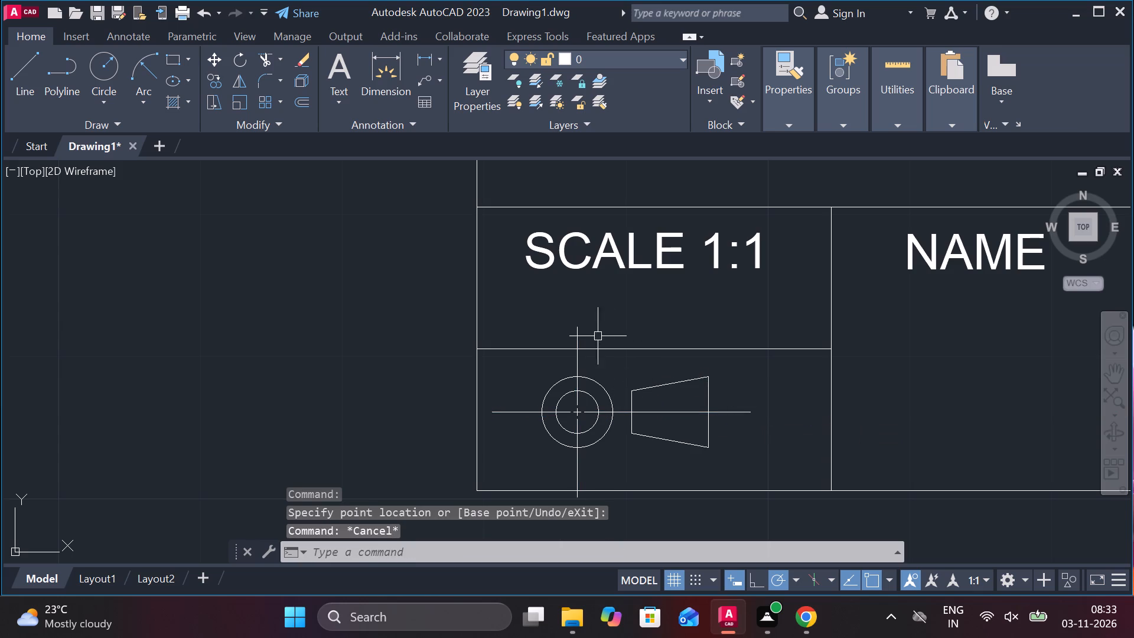
Shorten both ends of the center mark's vertical line so they stay inside the projection symbol's cell.
left_click(581, 357)
scroll(573, 325, "up", 3)
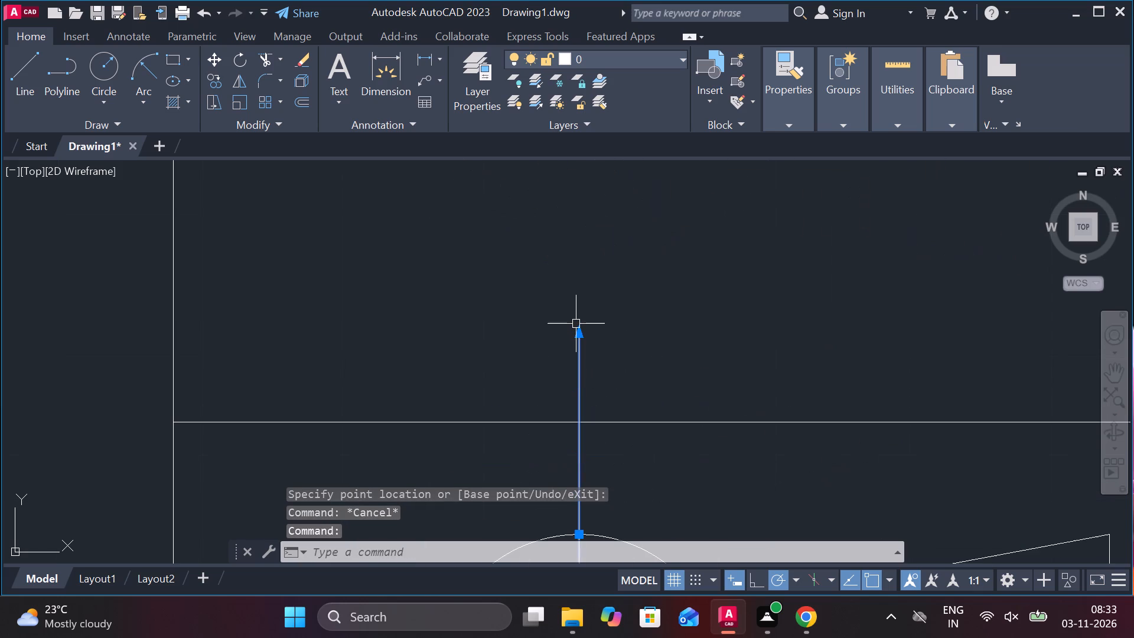
left_click(578, 330)
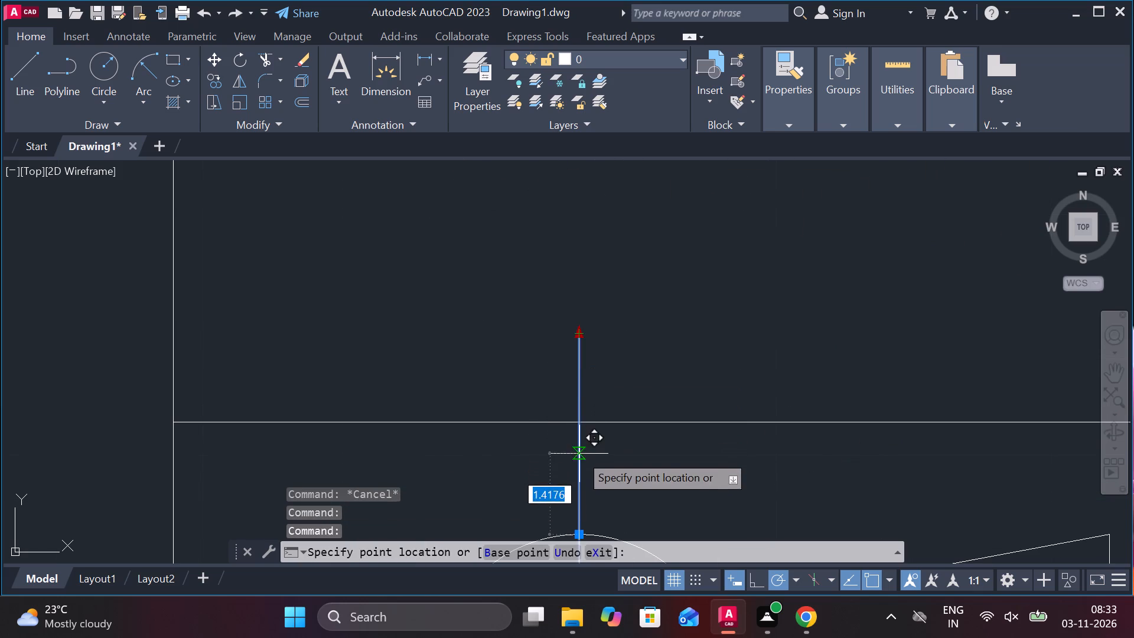
left_click(579, 458)
scroll(582, 448, "down", 2)
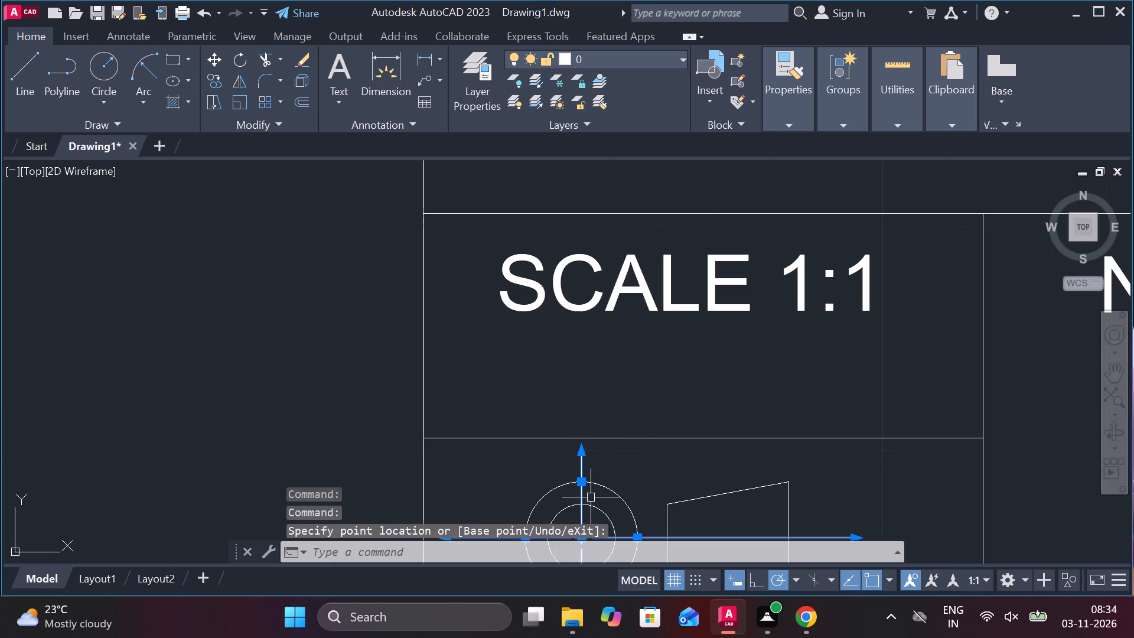
middle_click_drag(591, 493, 551, 324)
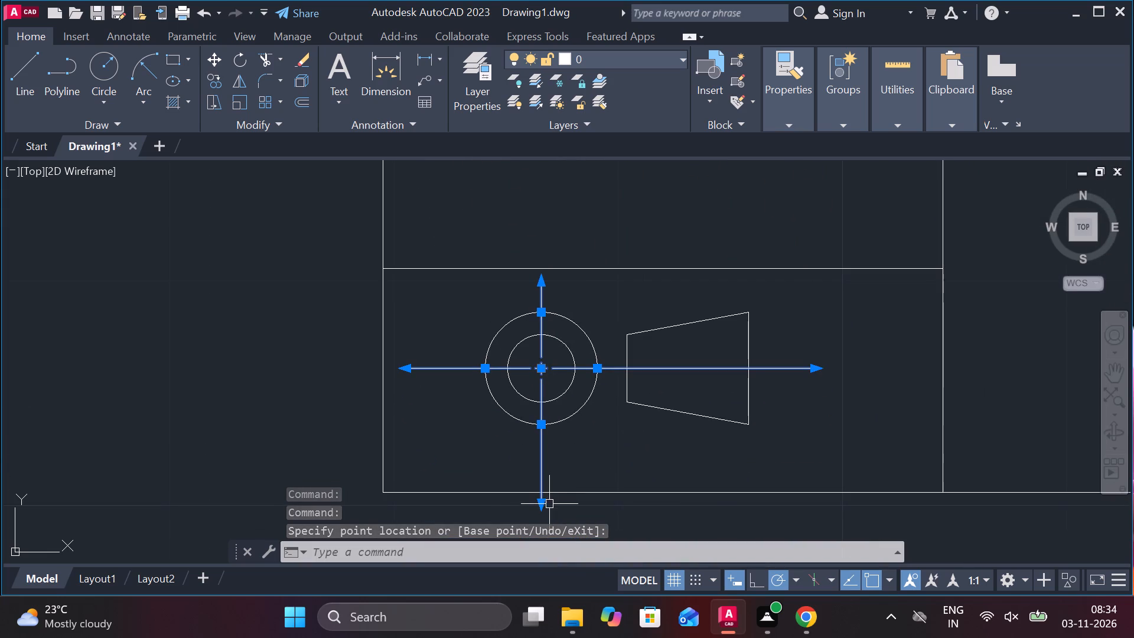
left_click(540, 504)
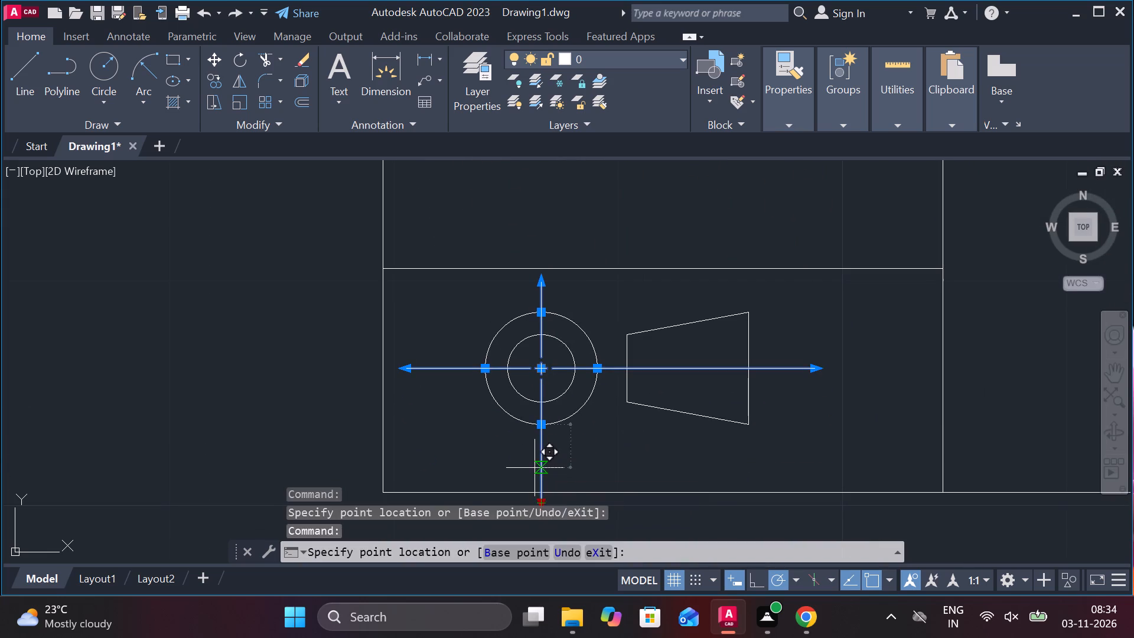
left_click(535, 468)
key("Escape")
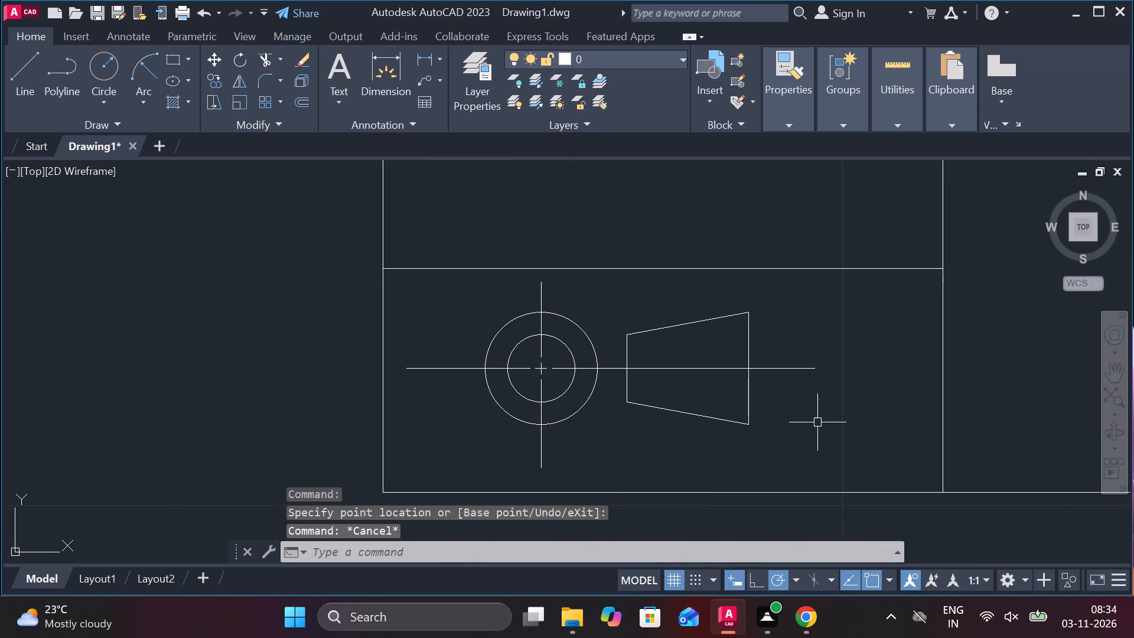
Move the whole projection symbol horizontally so it sits near the center of its cell below SCALE 1:1.
left_click(821, 449)
left_click(443, 289)
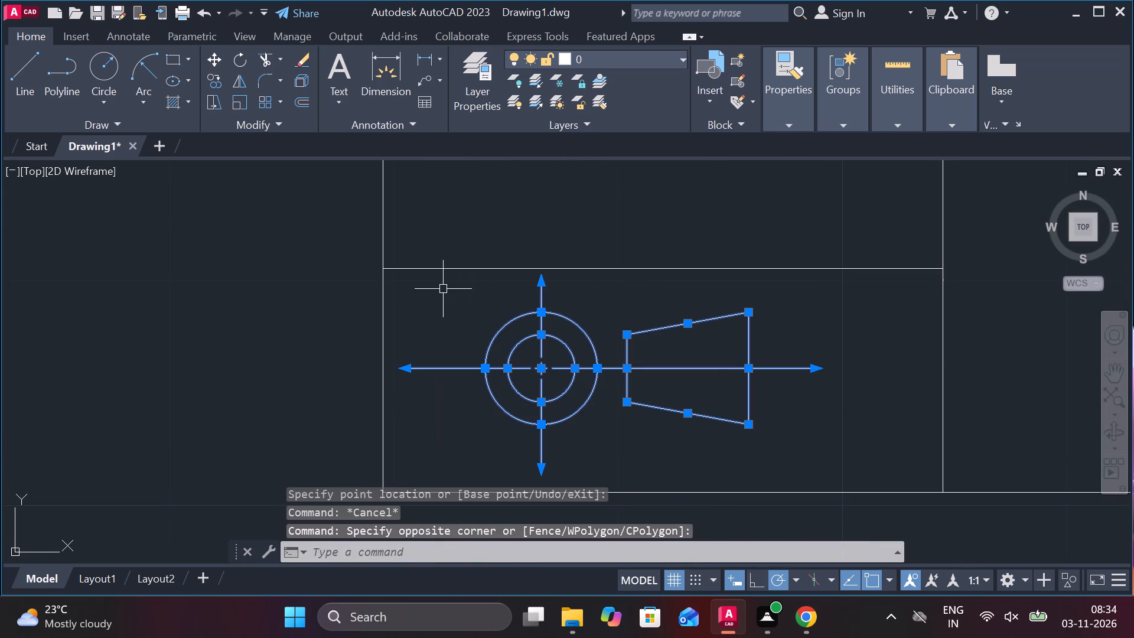
key("m")
key("Return")
left_click(711, 367)
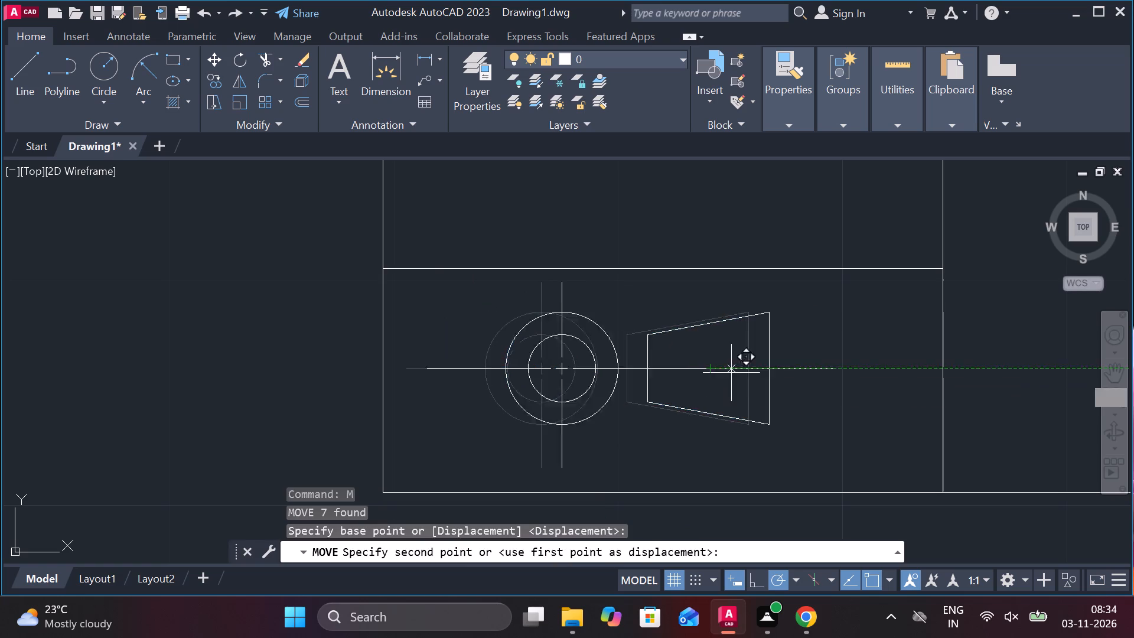
left_click(754, 375)
scroll(755, 375, "down", 3)
key("Escape")
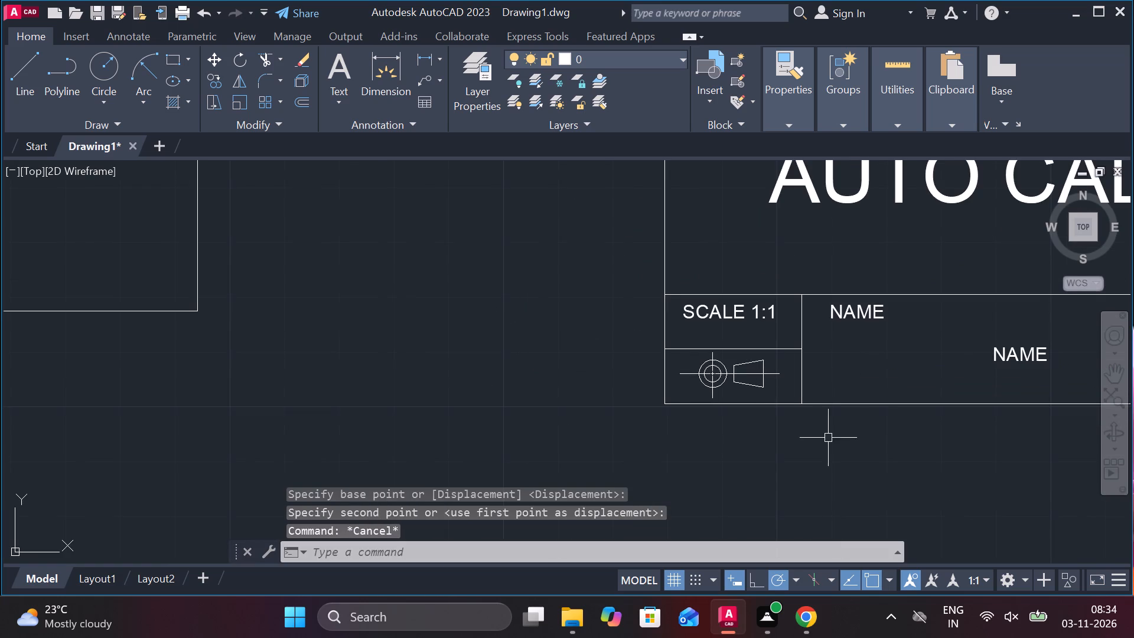
Replace the NAME label beside SCALE 1:1 with TITLE.
middle_click_drag(810, 438, 572, 421)
scroll(651, 297, "up", 2)
double_click(575, 298)
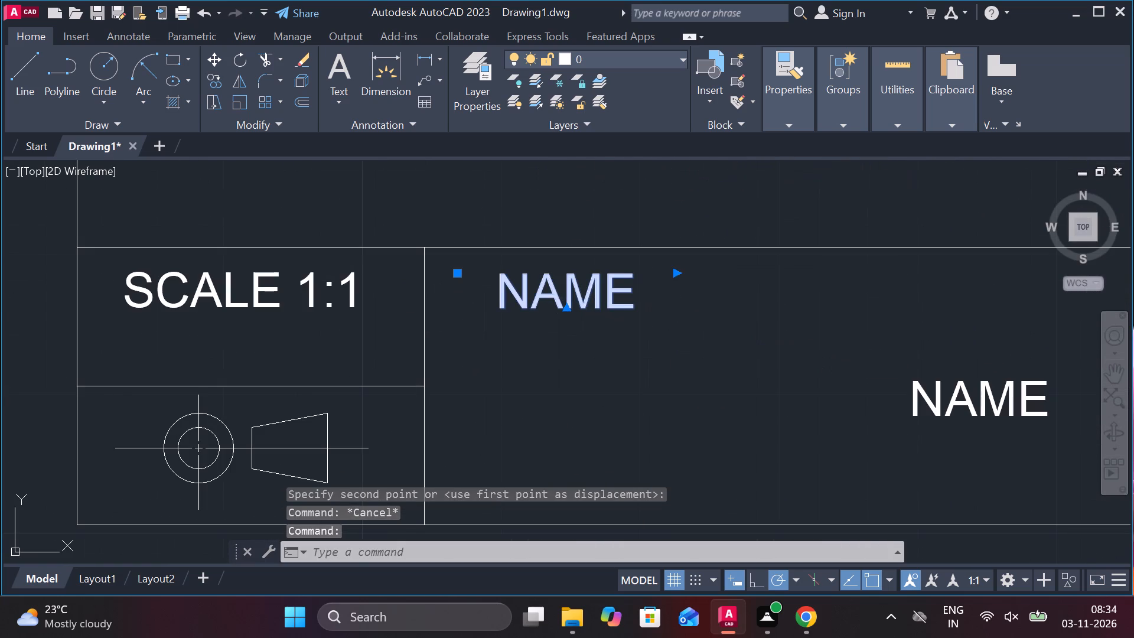
key("Right")
key("Right")
key("BackSpace")
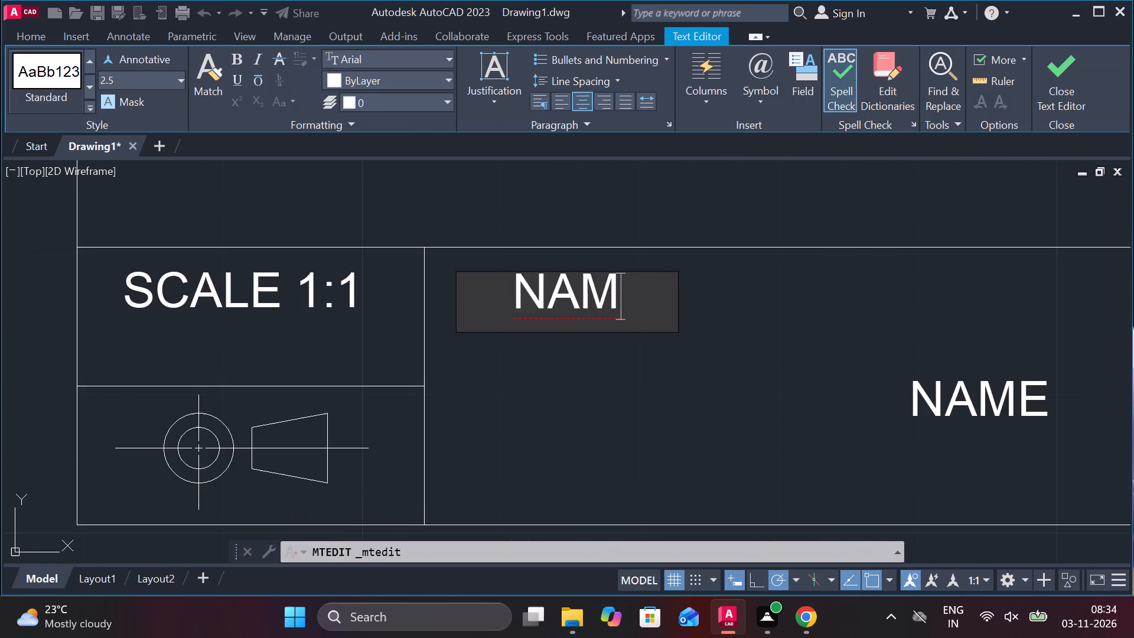
key("BackSpace")
key("BackSpace")
key("BackSpace")
type("TITLE")
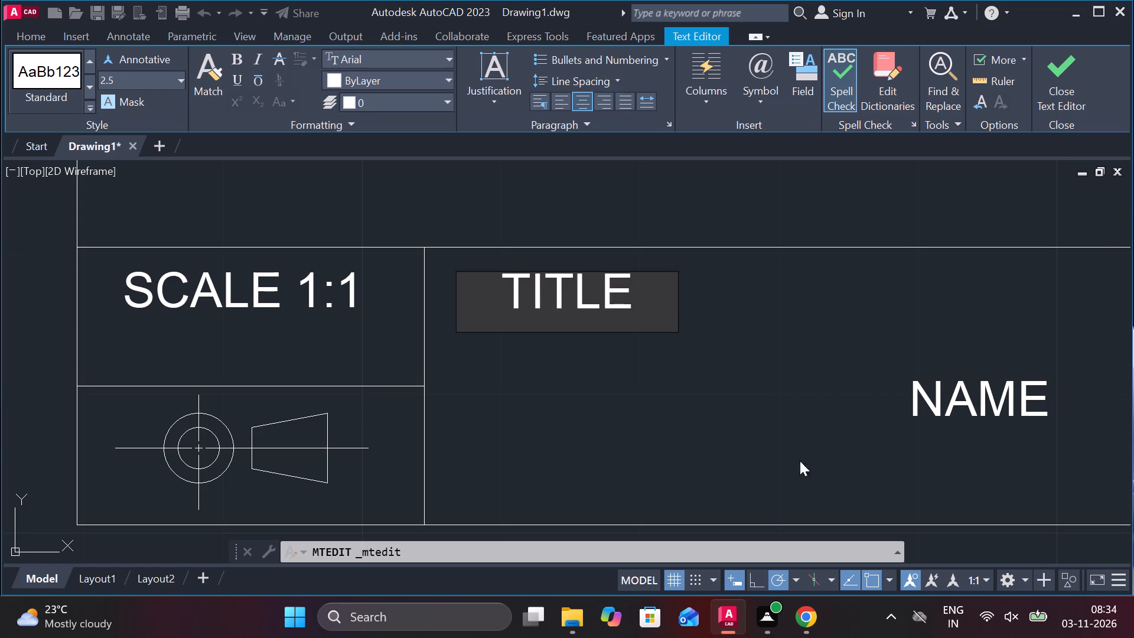
left_click(1019, 460)
Replace the remaining NAME text in the title cell with VERTICAL SHAFT END SUPPORT.
double_click(963, 414)
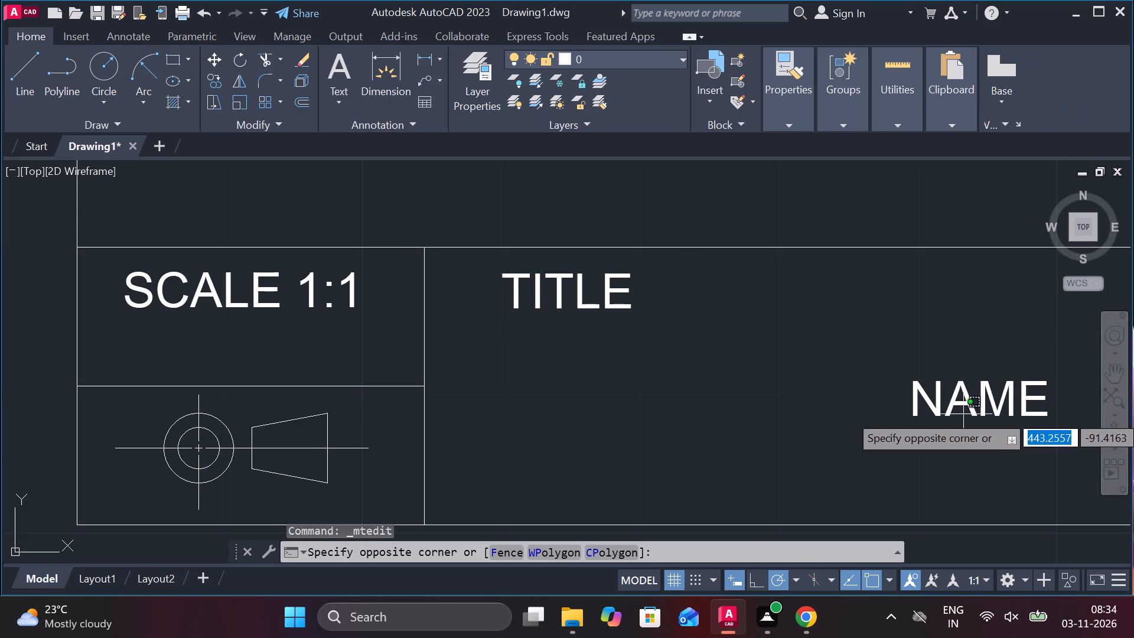
left_click(963, 414)
double_click(957, 402)
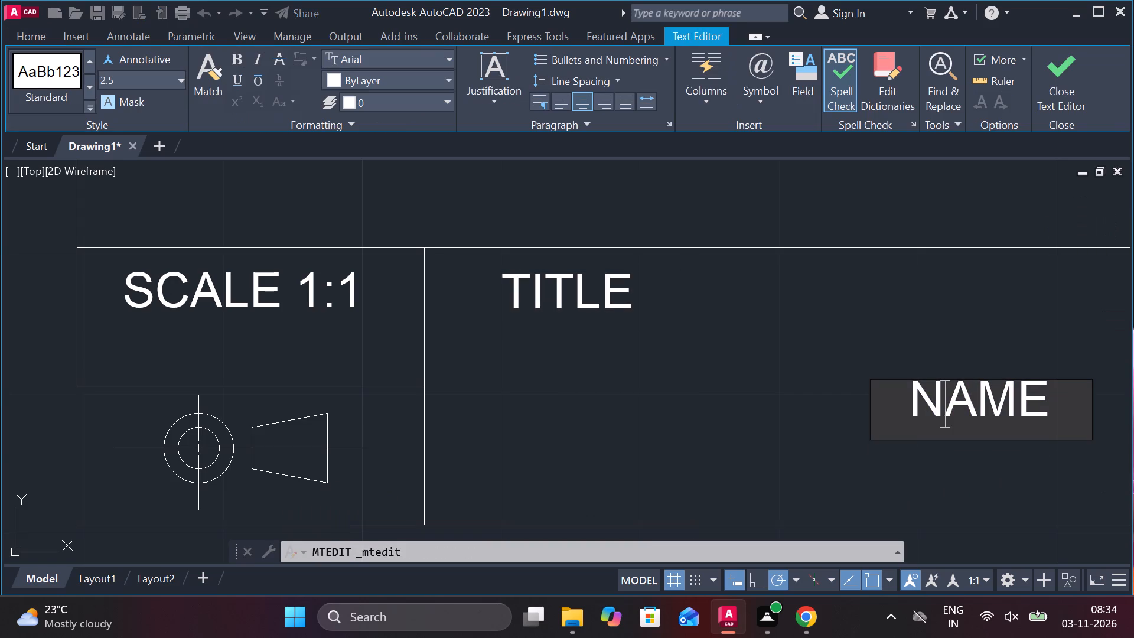
key("Right")
key("Right")
key("Right")
key("BackSpace")
key("BackSpace")
key("BackSpace")
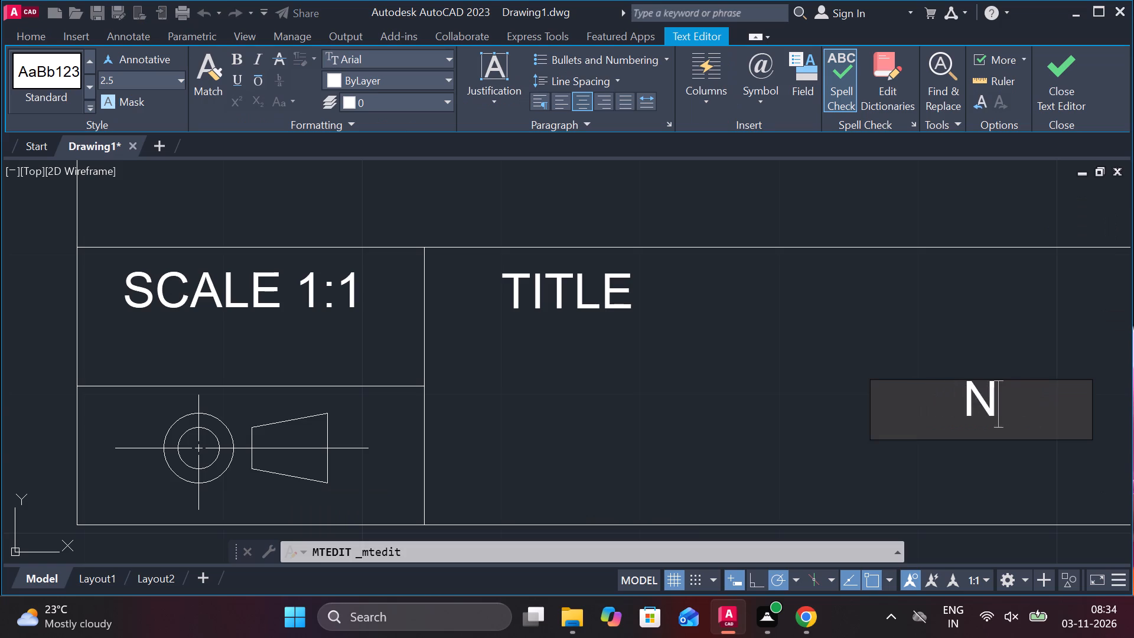
key("BackSpace")
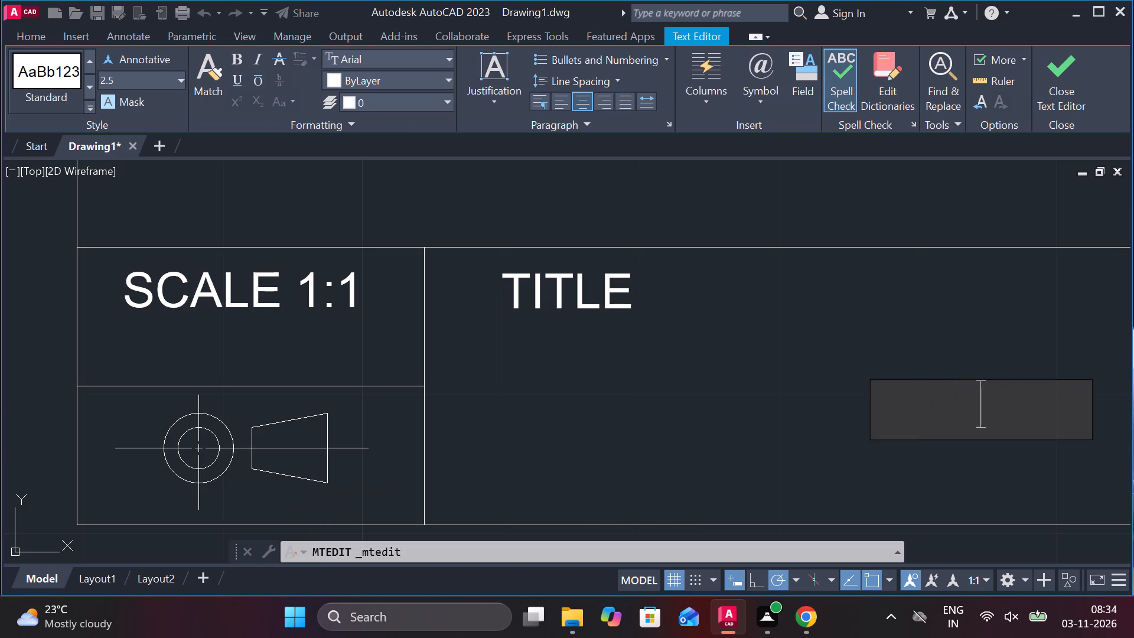
type("VER")
type("TI")
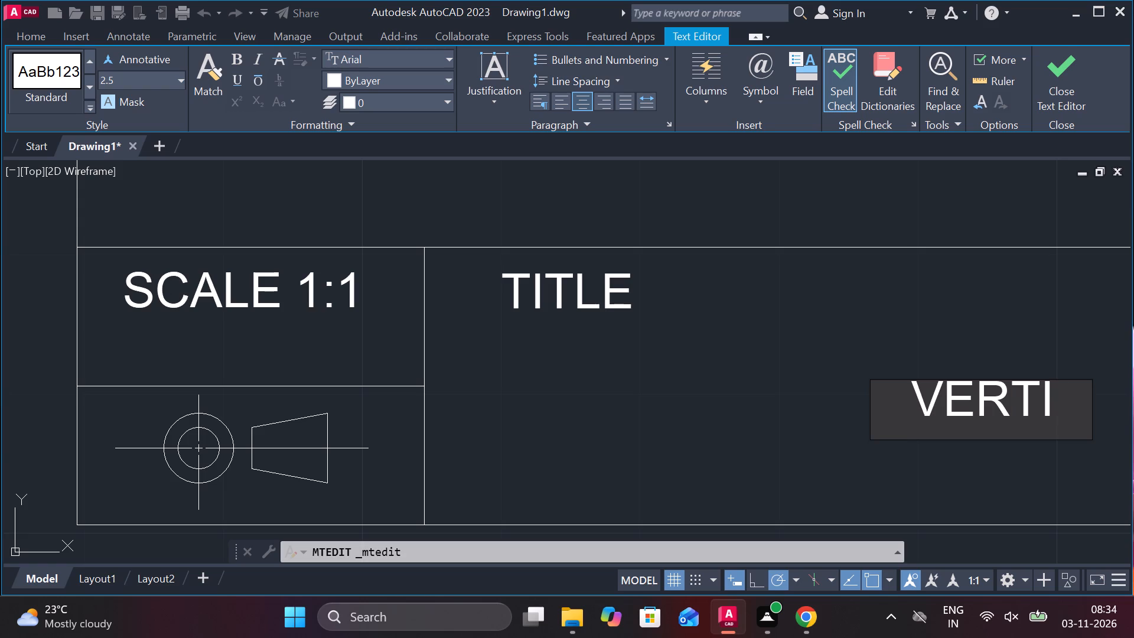
type("CAL")
key("space")
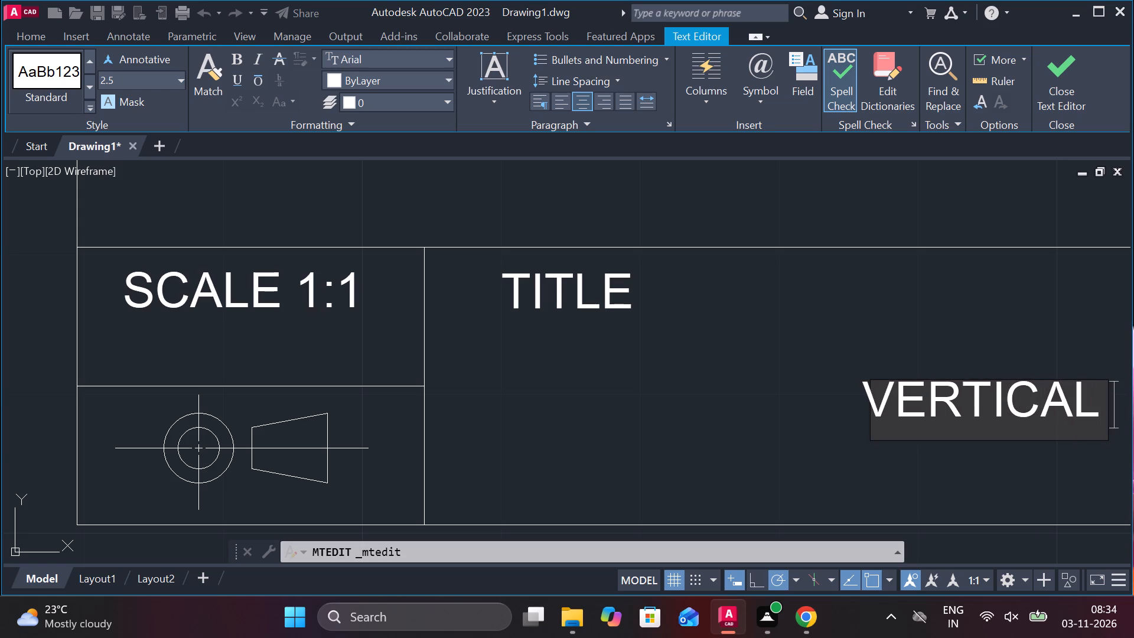
type("SHAFT")
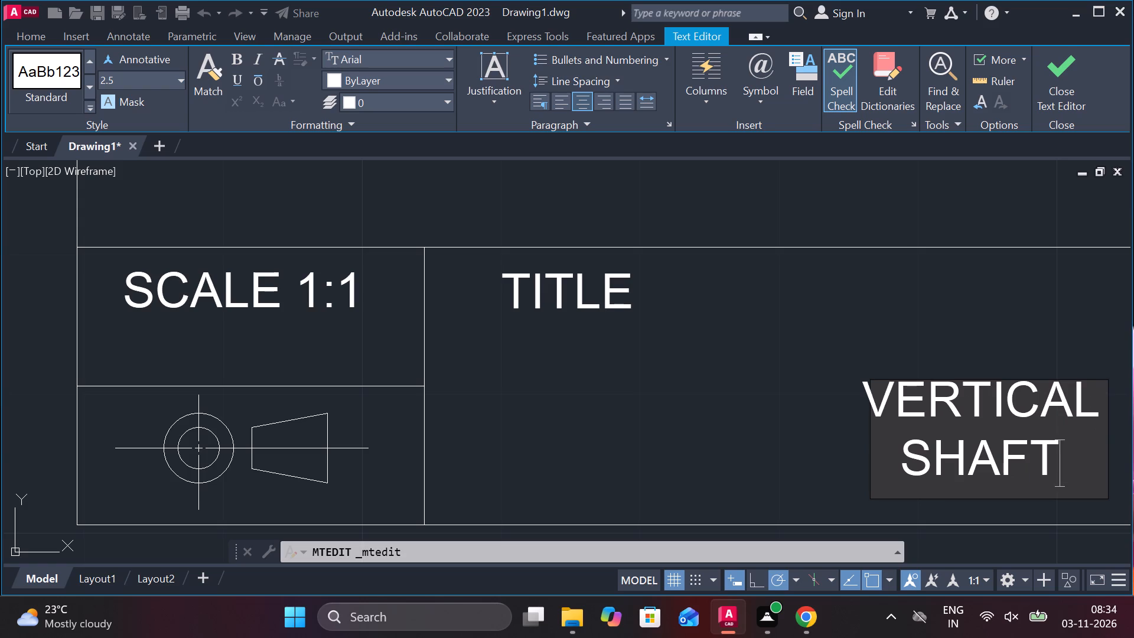
key("space")
type("EN")
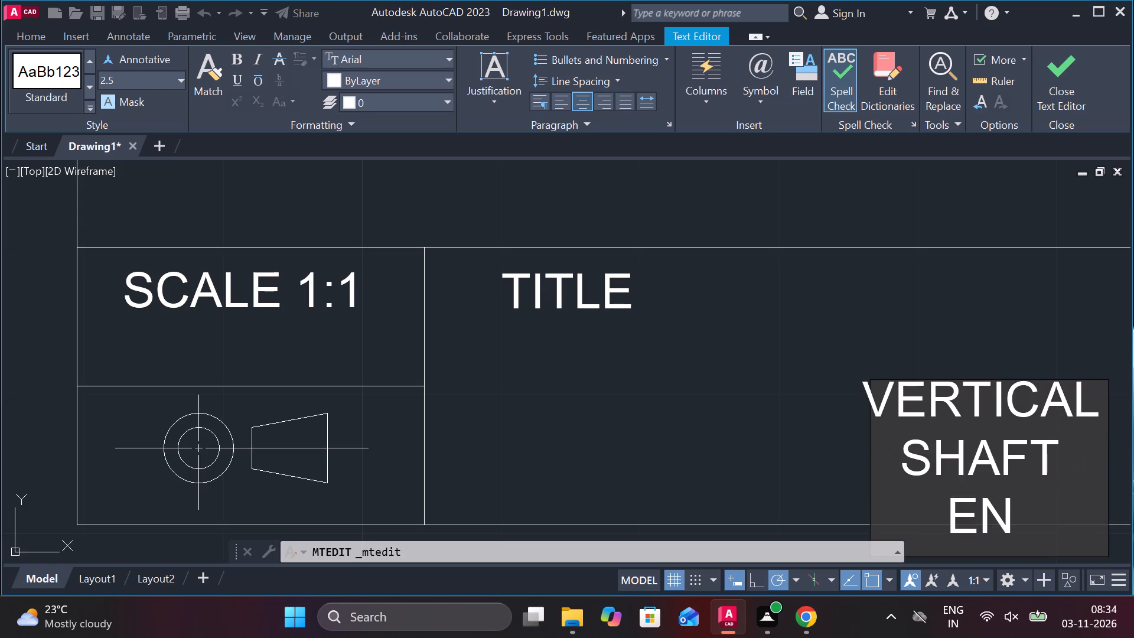
type("D SUPPORT")
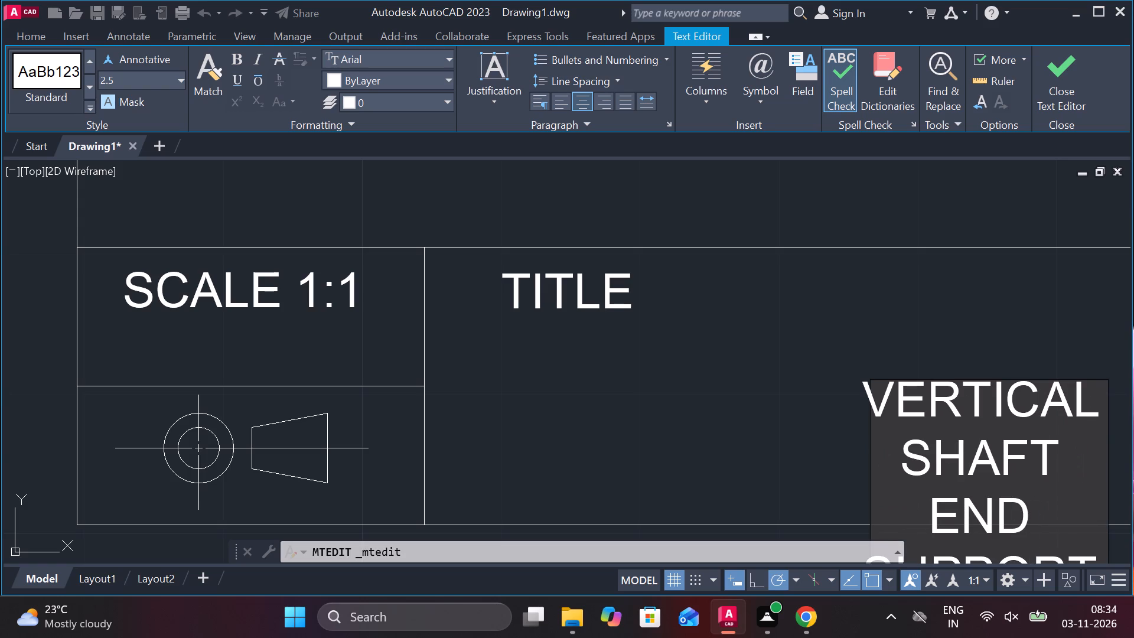
left_click(1038, 75)
Widen the text frame of VERTICAL SHAFT END SUPPORT so the wording fits on one line.
scroll(945, 300, "down", 1)
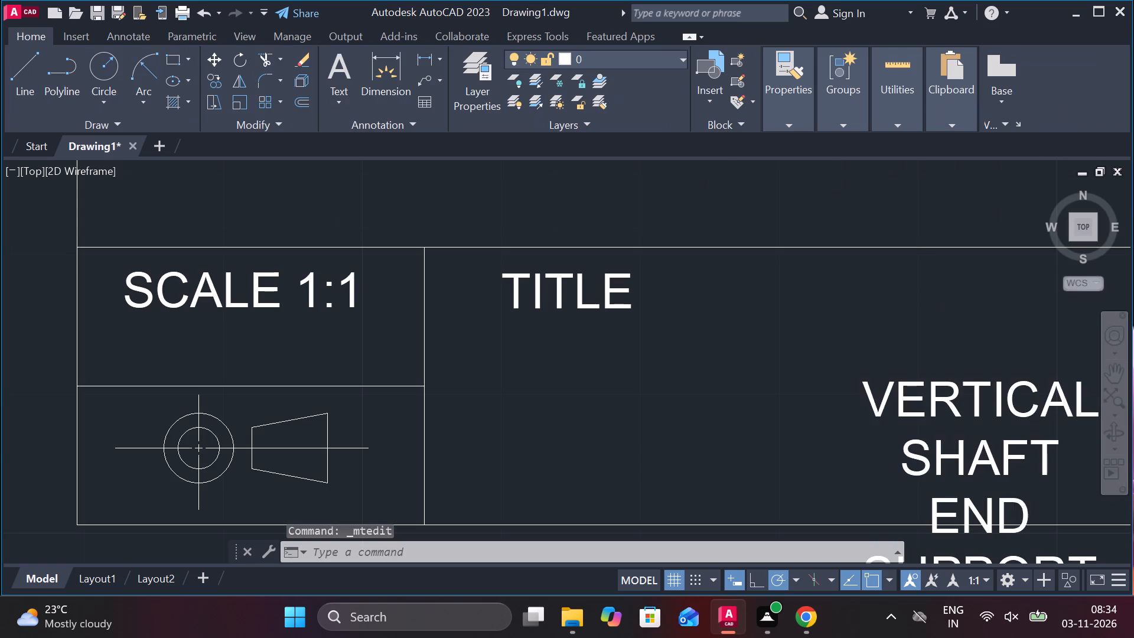
scroll(945, 300, "down", 1)
middle_click_drag(881, 302, 702, 284)
left_click(771, 351)
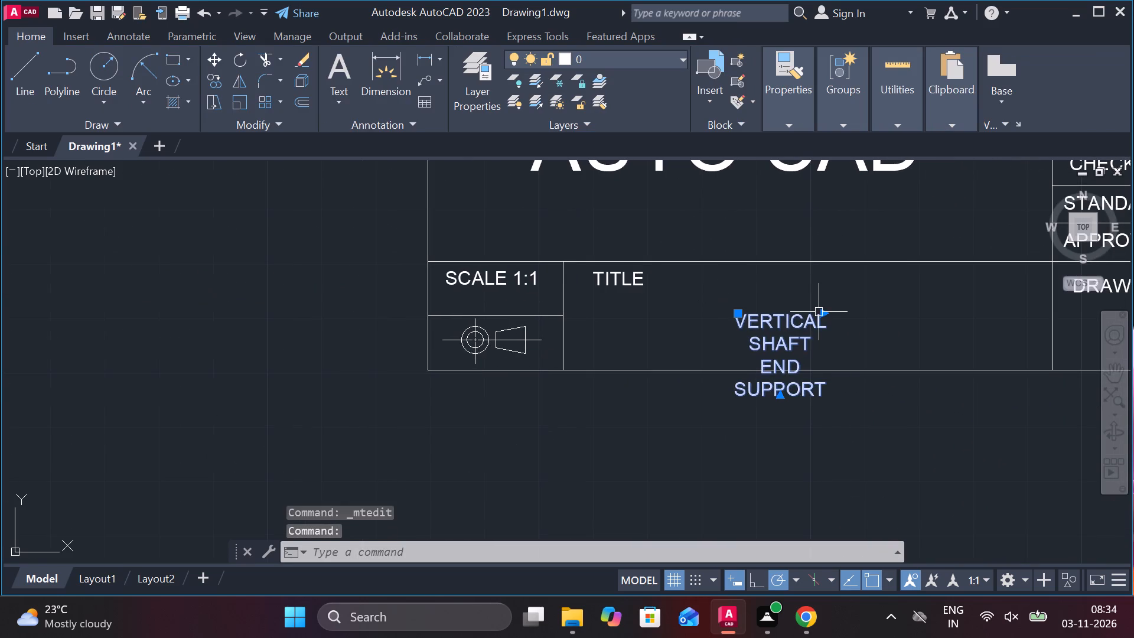
left_click(822, 313)
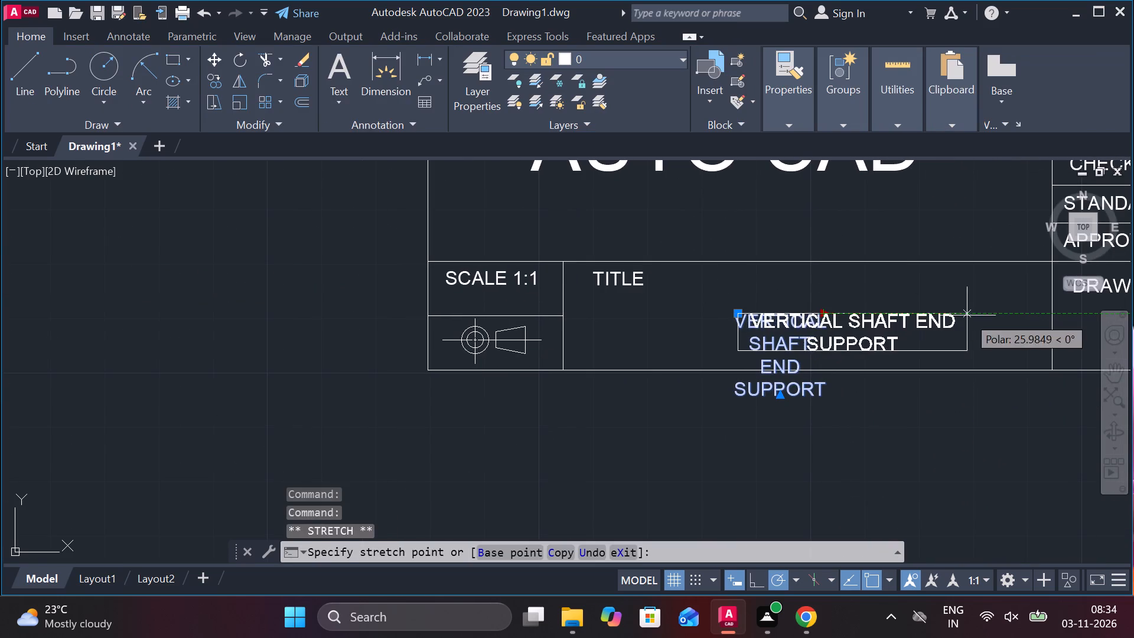
left_click(1042, 307)
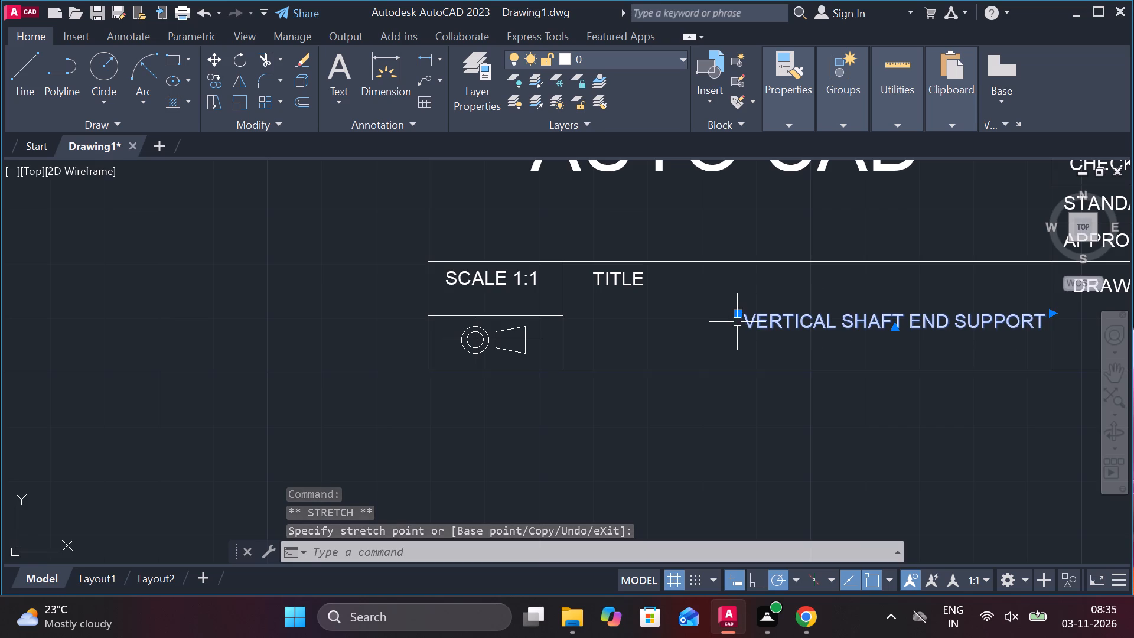
Shift the VERTICAL SHAFT END SUPPORT text toward the TITLE label, centering it in the title cell.
left_click(737, 315)
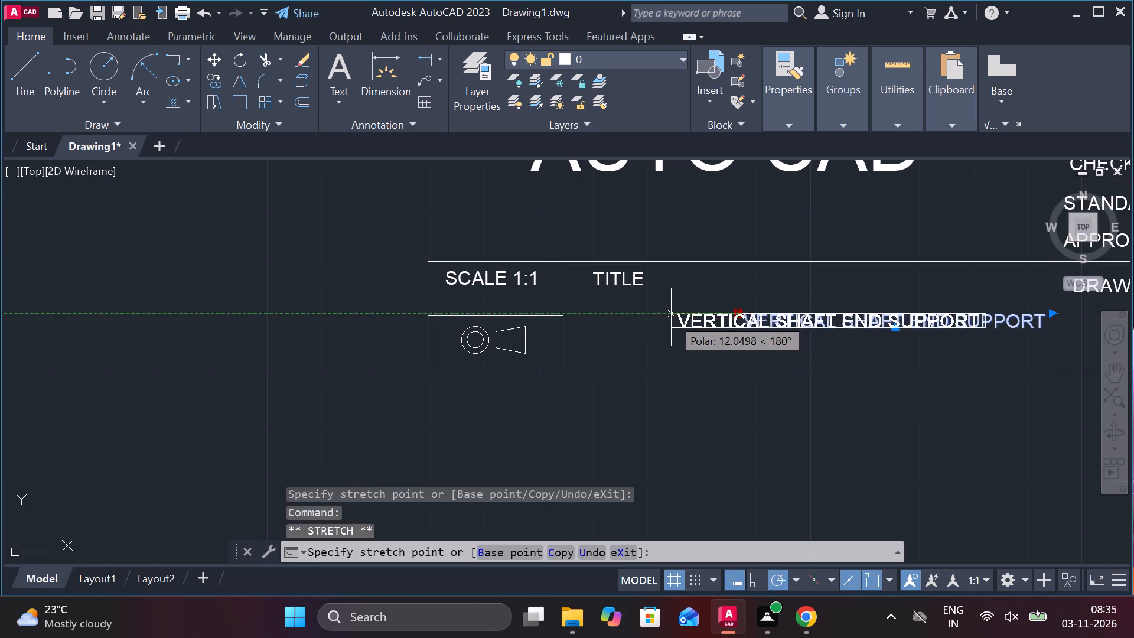
left_click(651, 317)
key("Escape")
Move the complete title block by its outer lower corner to a spot just outside the drawing border, near the border's bottom edge.
scroll(761, 327, "down", 3)
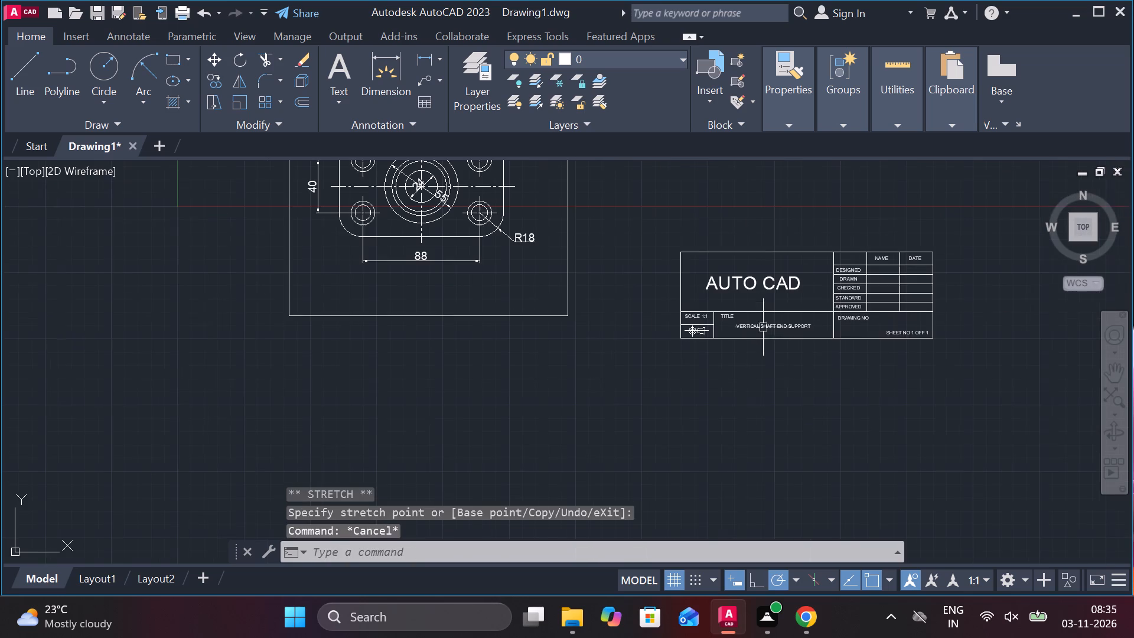
middle_click_drag(578, 295, 608, 362)
scroll(578, 348, "down", 1)
middle_click_drag(537, 255, 548, 372)
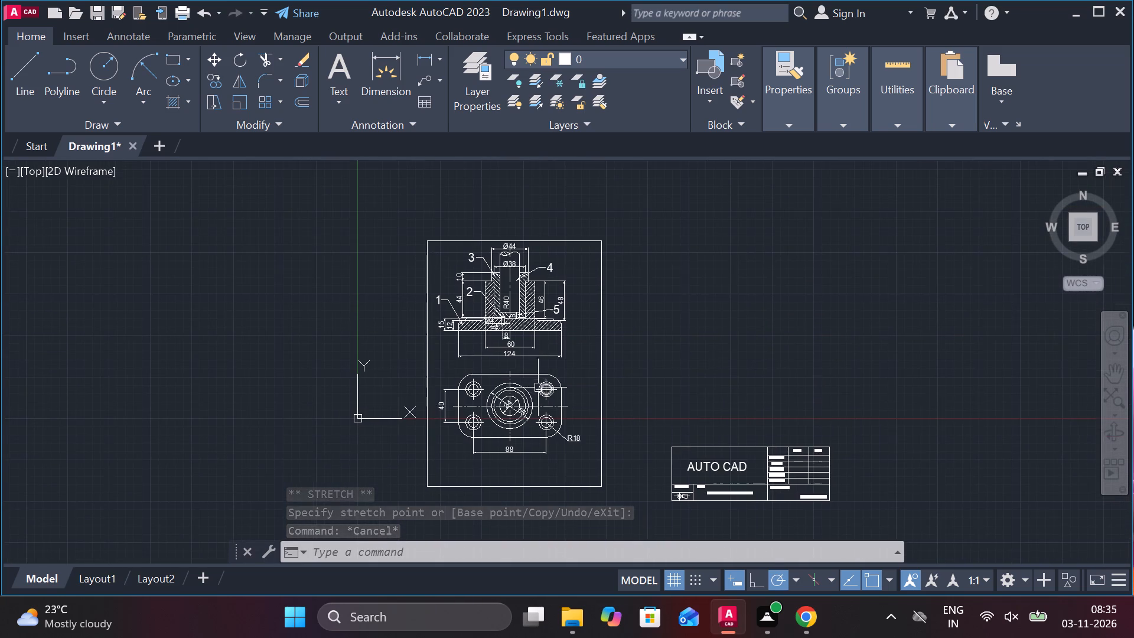
scroll(538, 389, "up", 2)
middle_click_drag(565, 404, 543, 188)
middle_click_drag(728, 283, 573, 195)
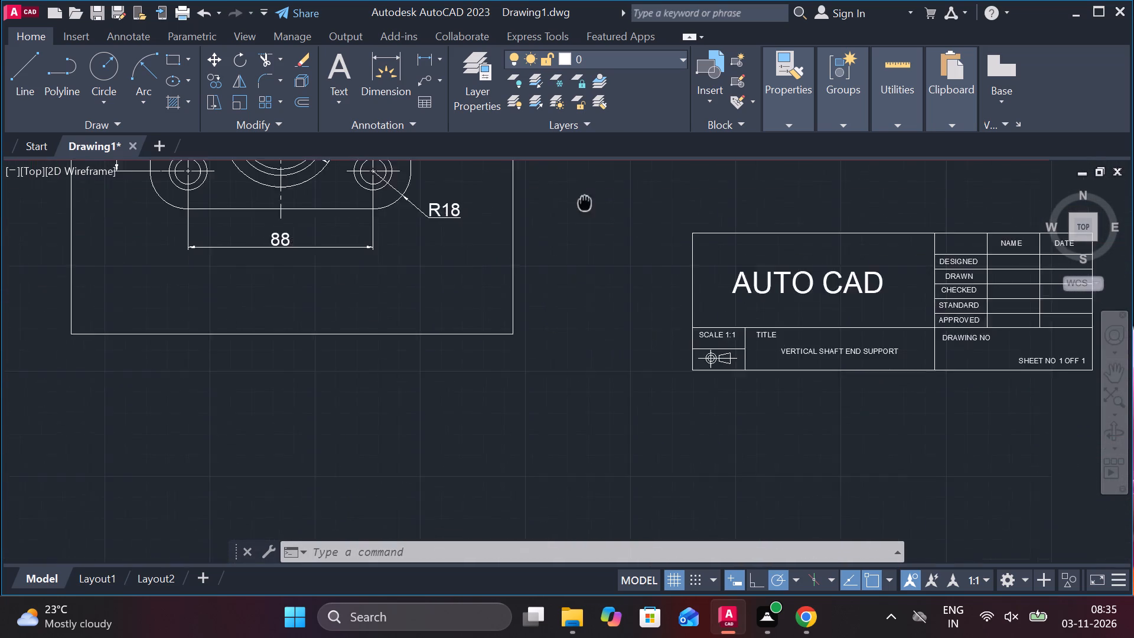
middle_click_drag(573, 195, 550, 180)
left_click(614, 184)
middle_click_drag(962, 350, 863, 371)
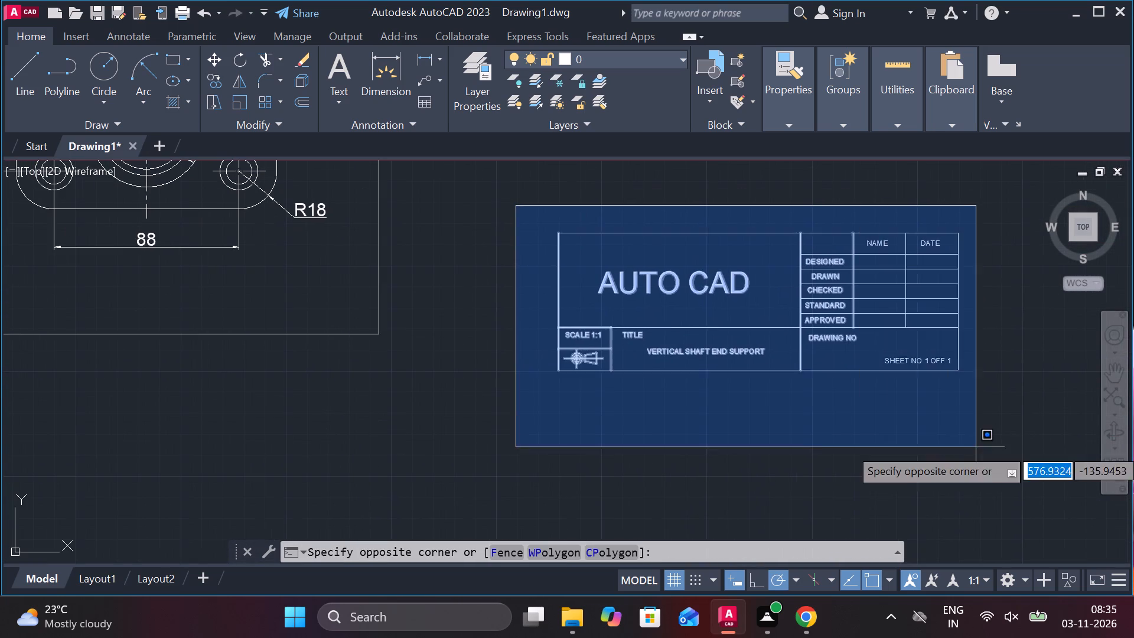
left_click(987, 419)
key("m")
key("Return")
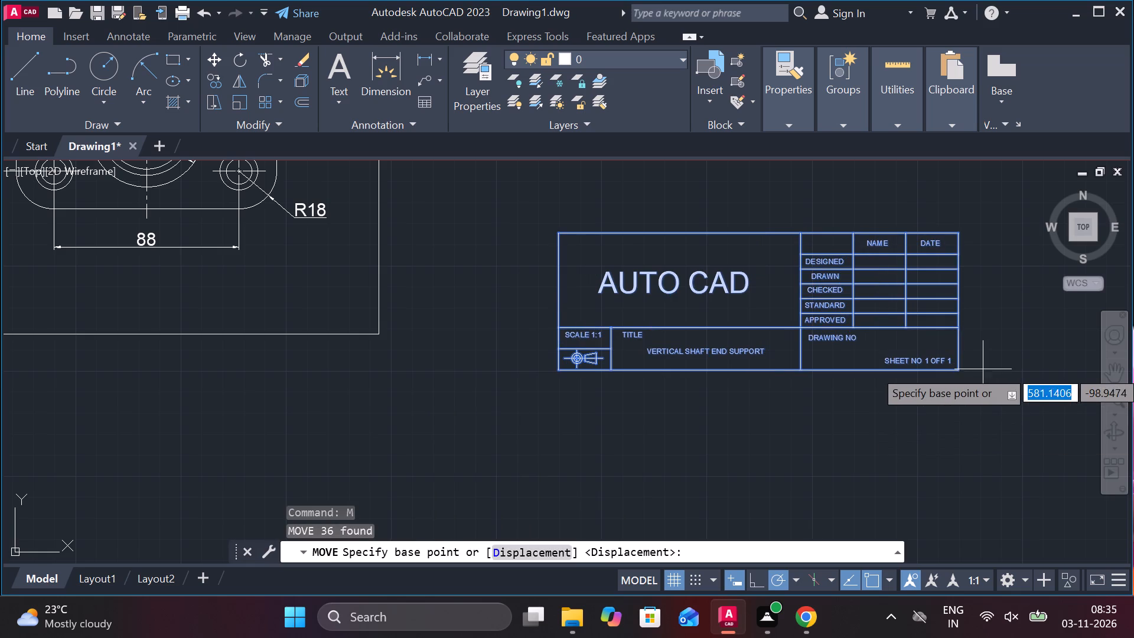
left_click(953, 370)
scroll(957, 374, "down", 2)
scroll(725, 371, "up", 3)
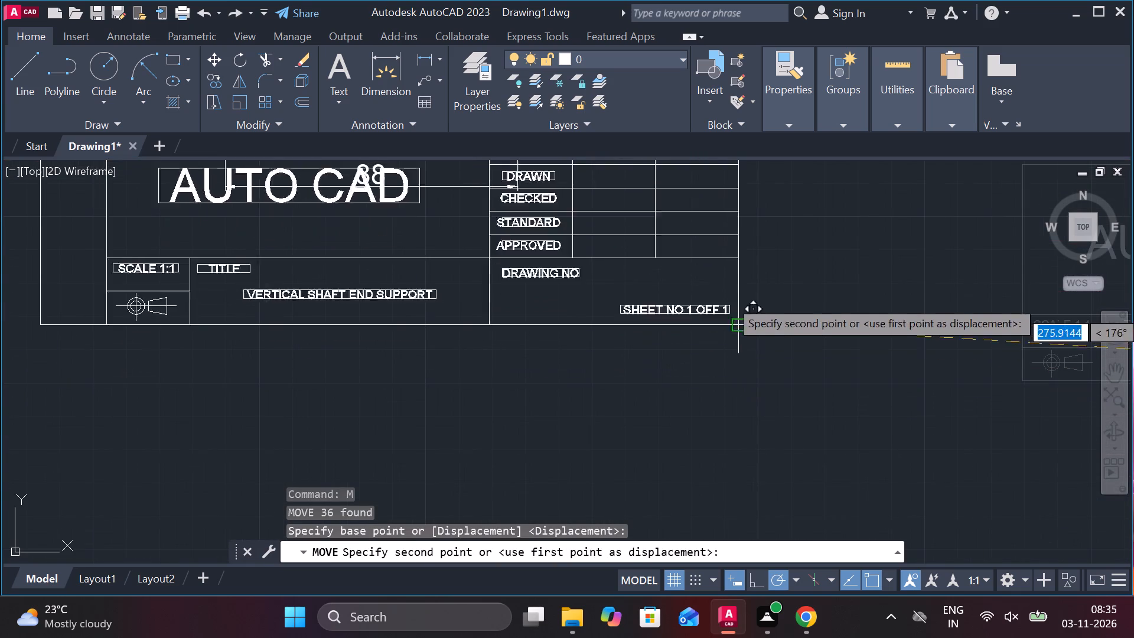
scroll(735, 320, "down", 1)
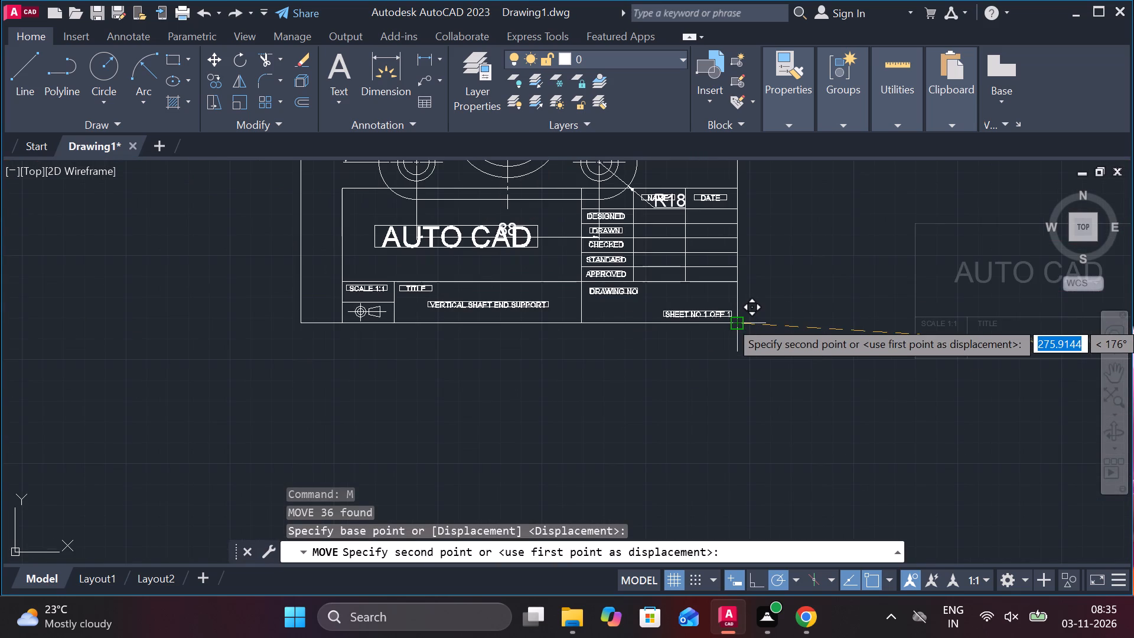
scroll(791, 395, "down", 2)
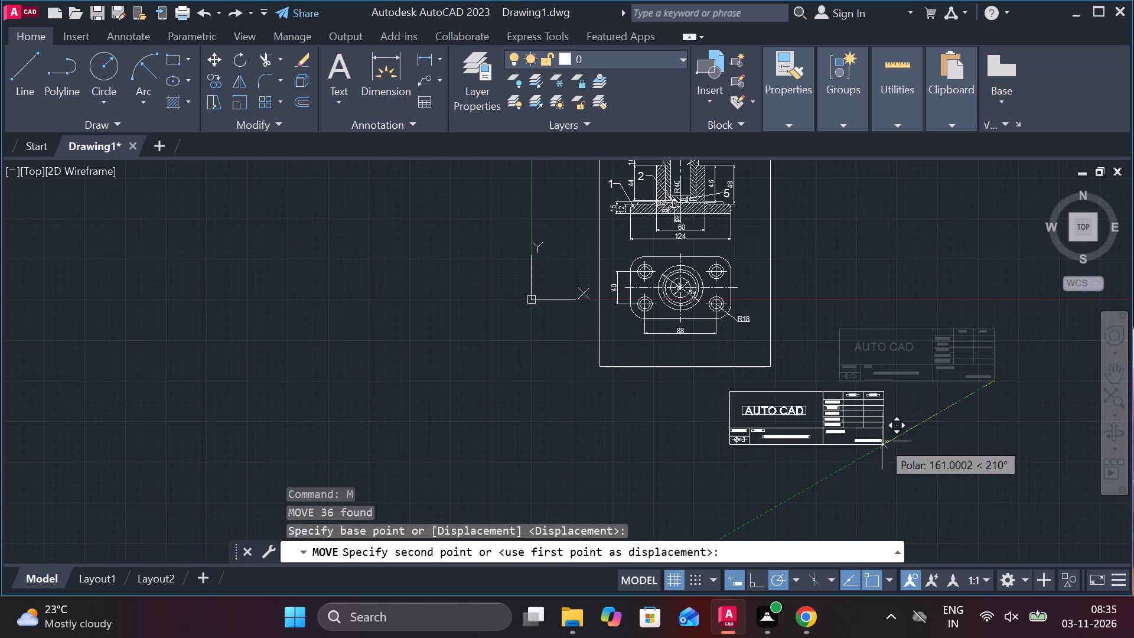
left_click(969, 360)
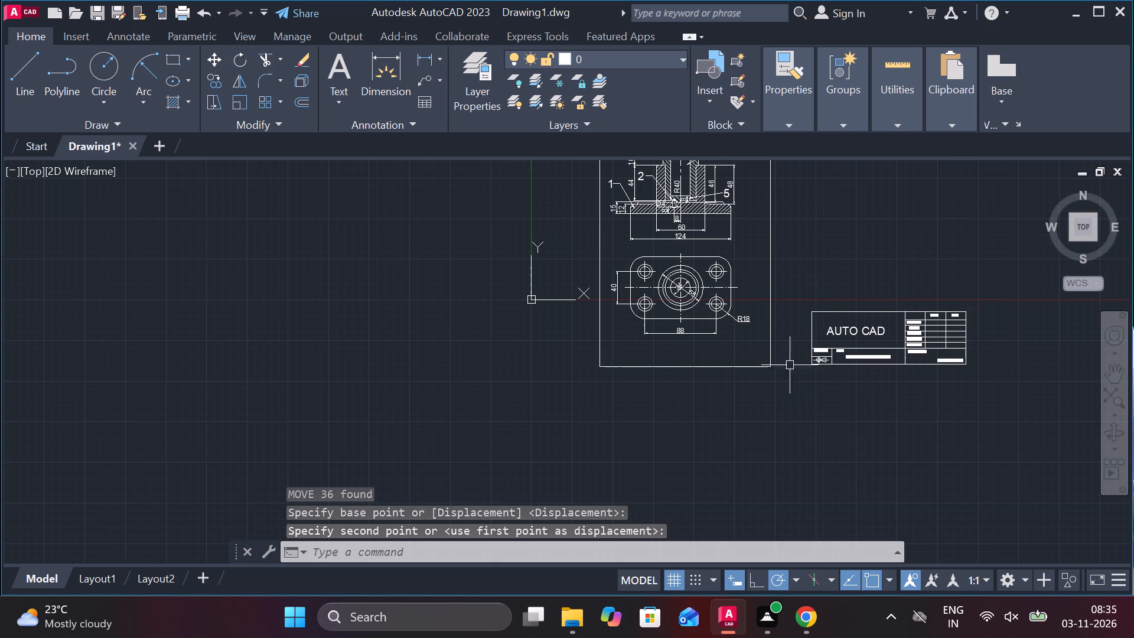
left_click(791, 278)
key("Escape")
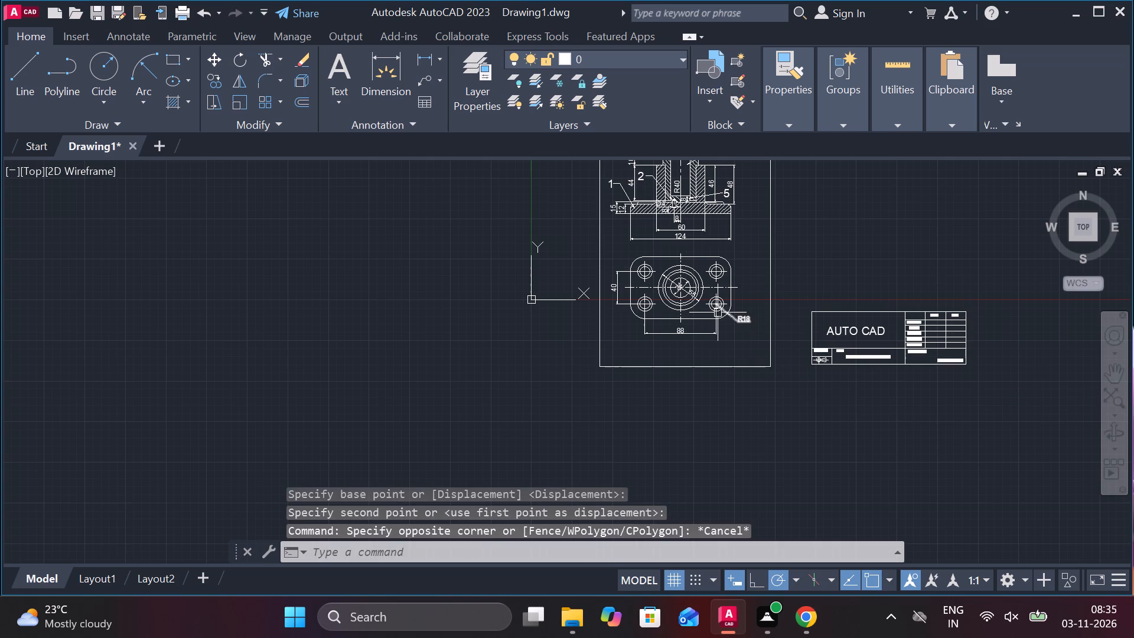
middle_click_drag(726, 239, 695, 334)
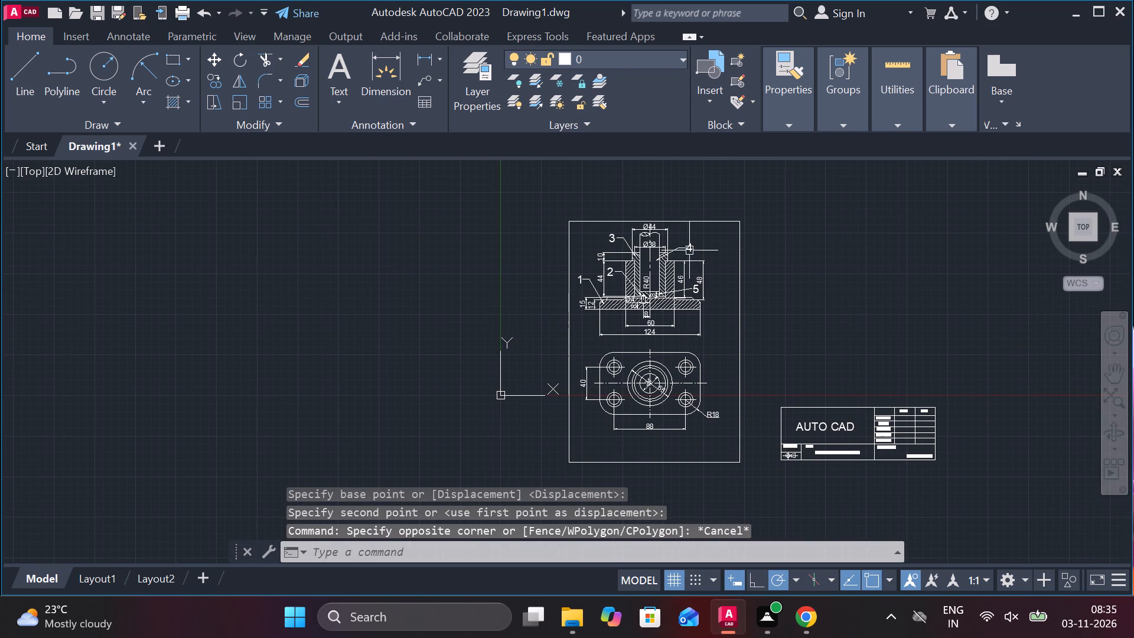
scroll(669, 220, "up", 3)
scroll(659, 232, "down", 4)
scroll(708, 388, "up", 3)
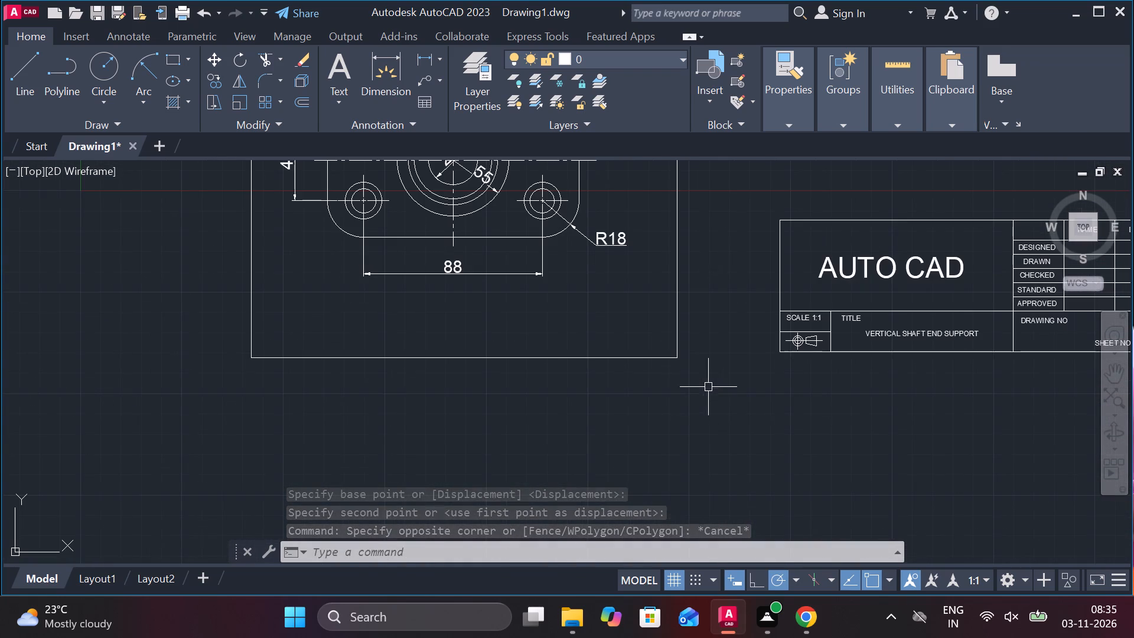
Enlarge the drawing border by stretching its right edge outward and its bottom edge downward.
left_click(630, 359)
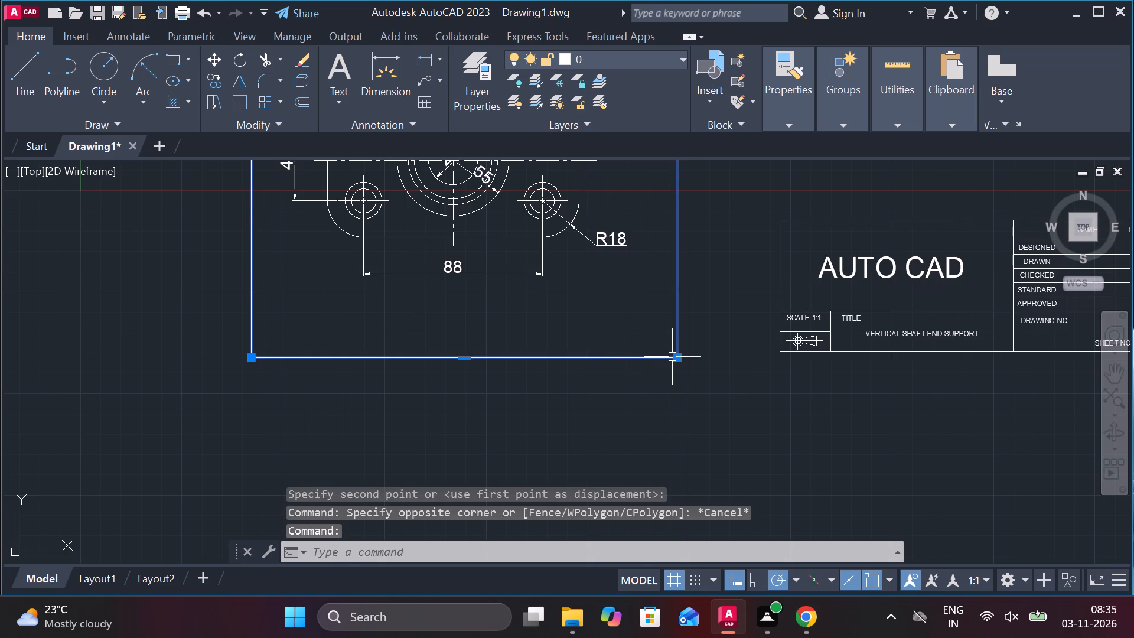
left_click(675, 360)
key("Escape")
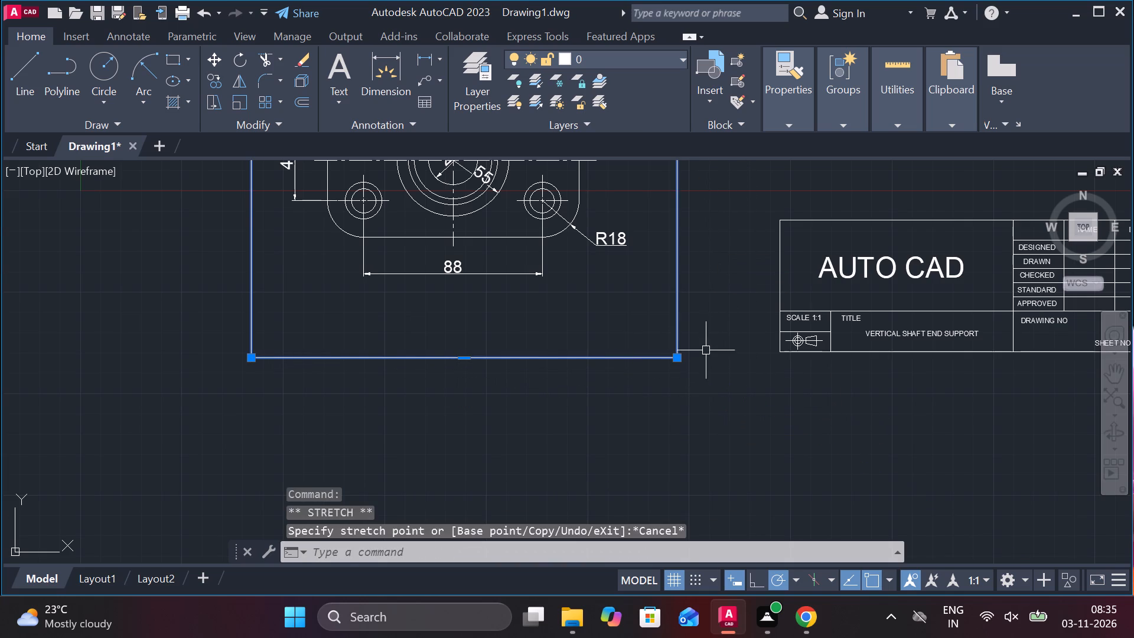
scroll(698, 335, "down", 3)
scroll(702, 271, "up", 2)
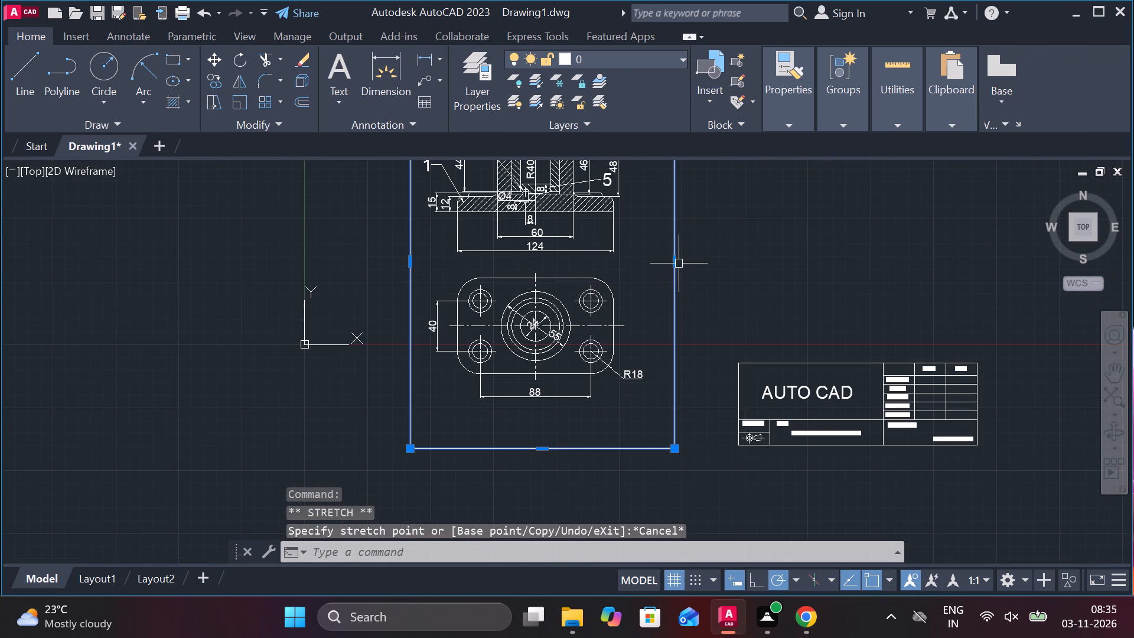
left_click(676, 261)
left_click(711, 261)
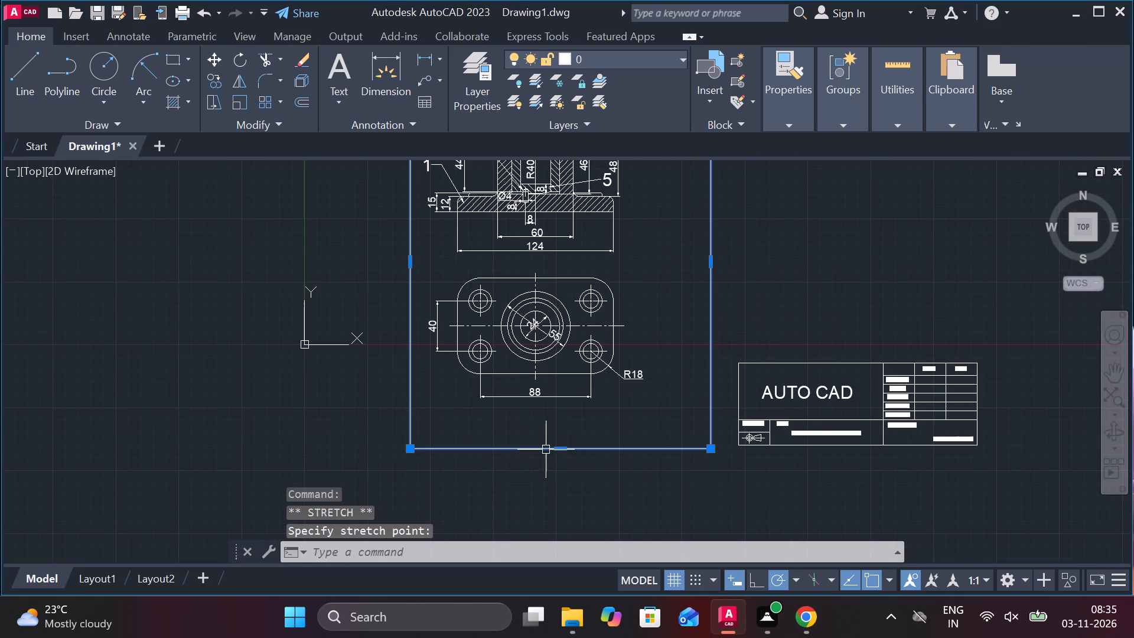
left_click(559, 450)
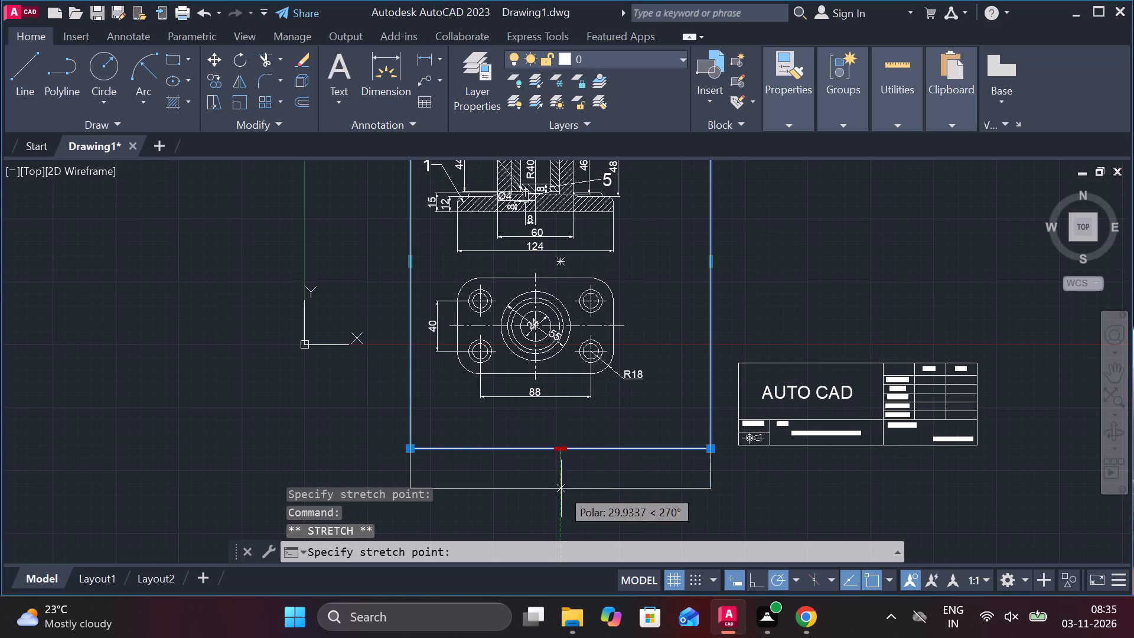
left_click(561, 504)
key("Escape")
Move the complete title block by its lower-right corner onto the lower-right corner of the drawing border.
left_click(1008, 474)
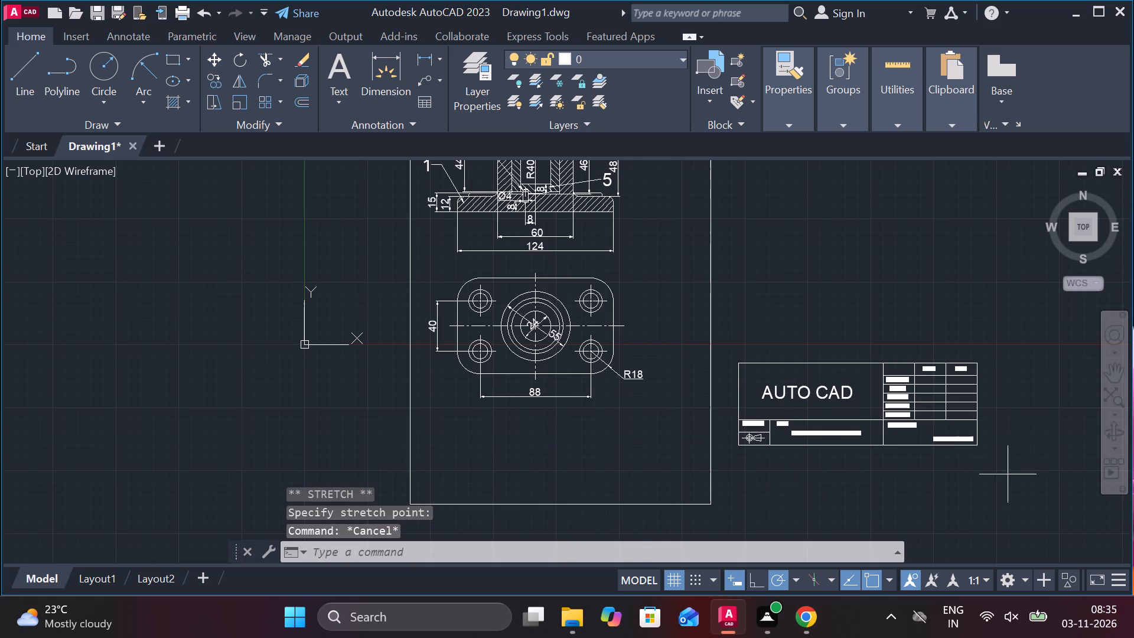
left_click(730, 340)
key("m")
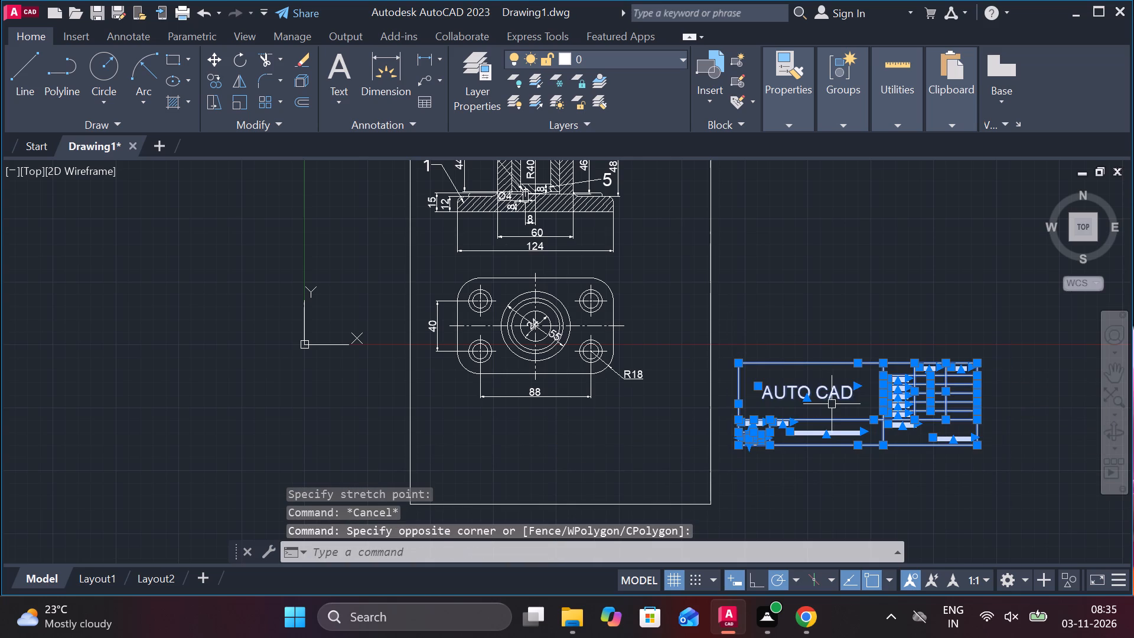
key("Return")
left_click(982, 447)
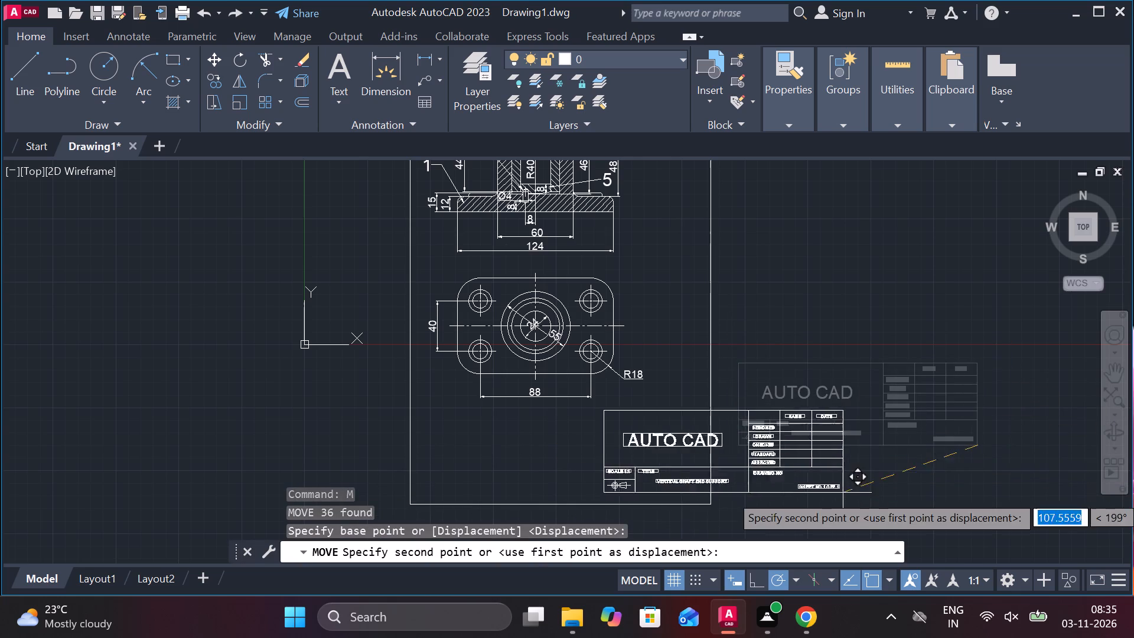
scroll(706, 509, "up", 2)
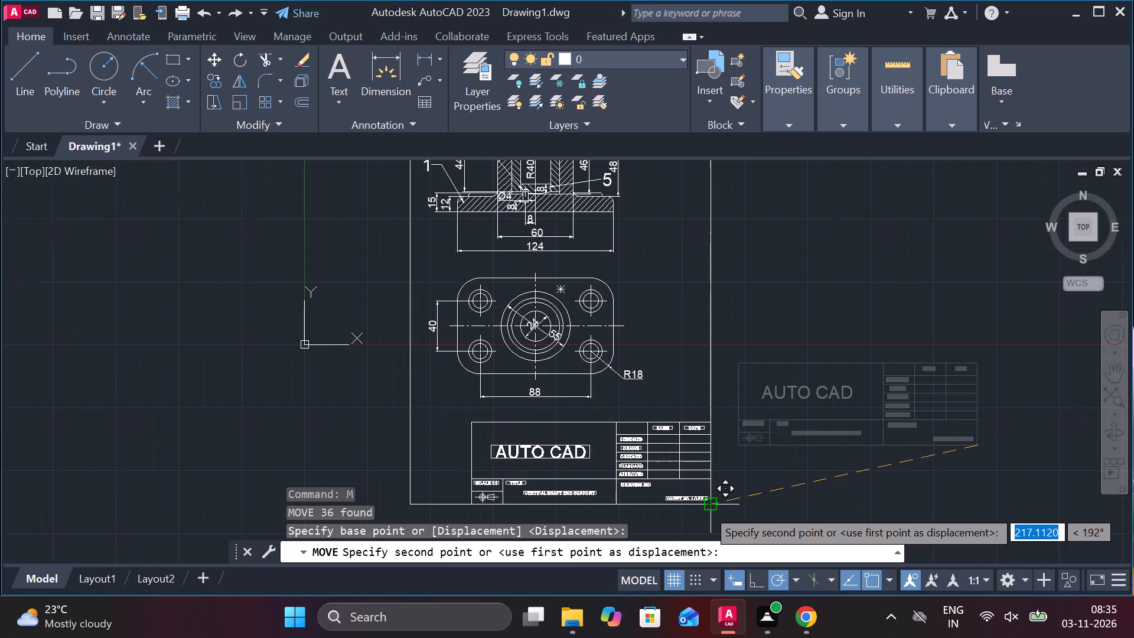
scroll(706, 509, "up", 1)
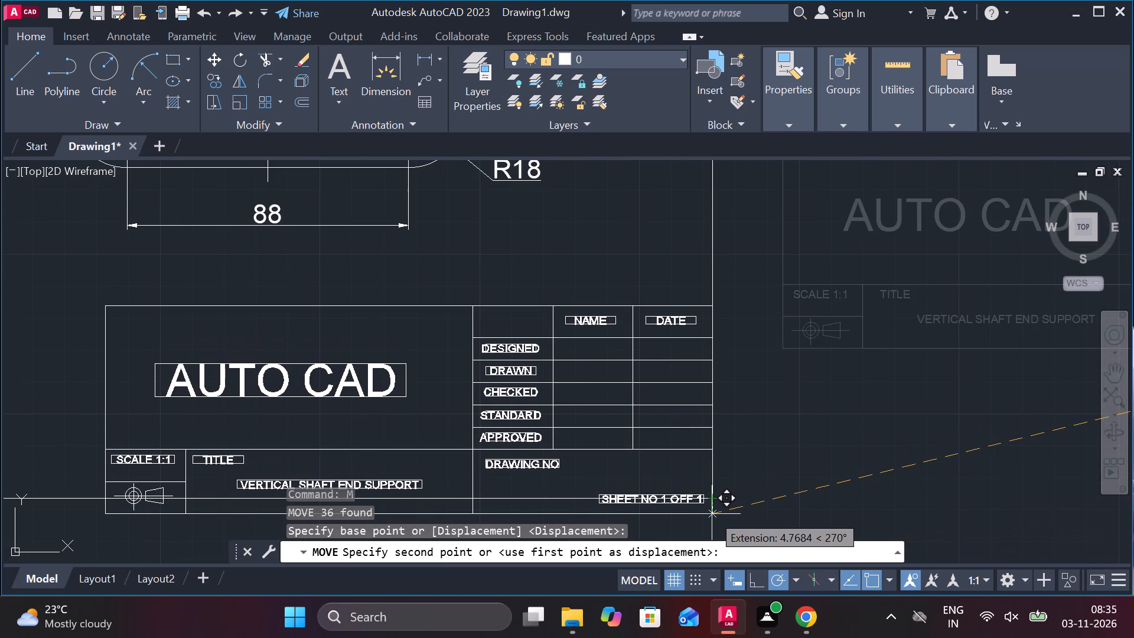
left_click(712, 502)
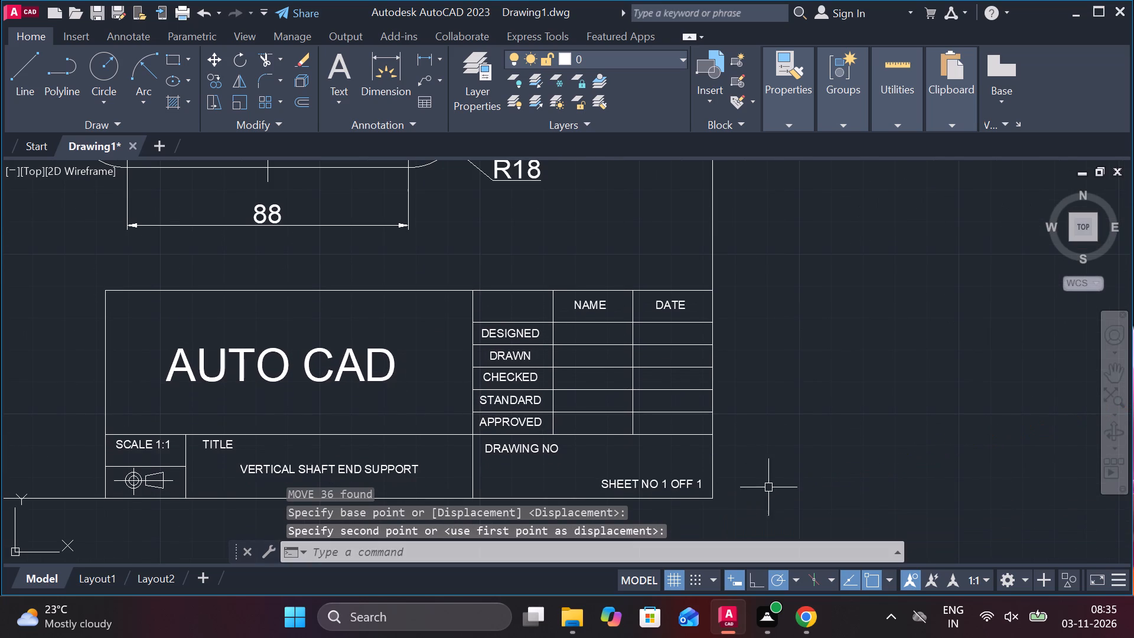
Erase the rectangular border around the views and title block.
scroll(791, 476, "down", 3)
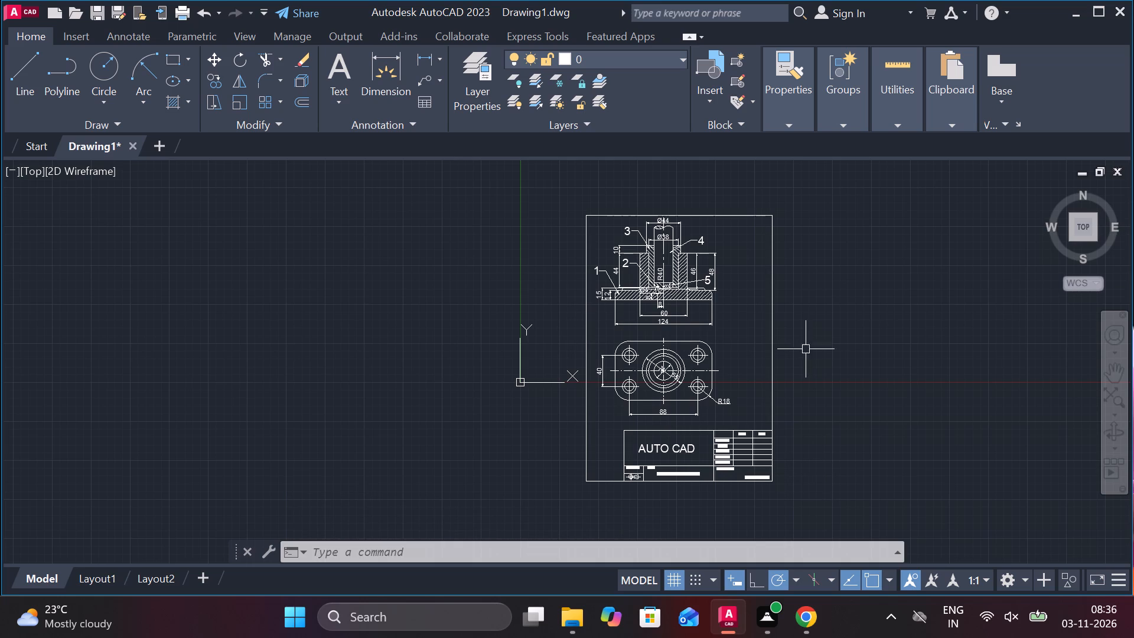
left_click(771, 328)
key("e")
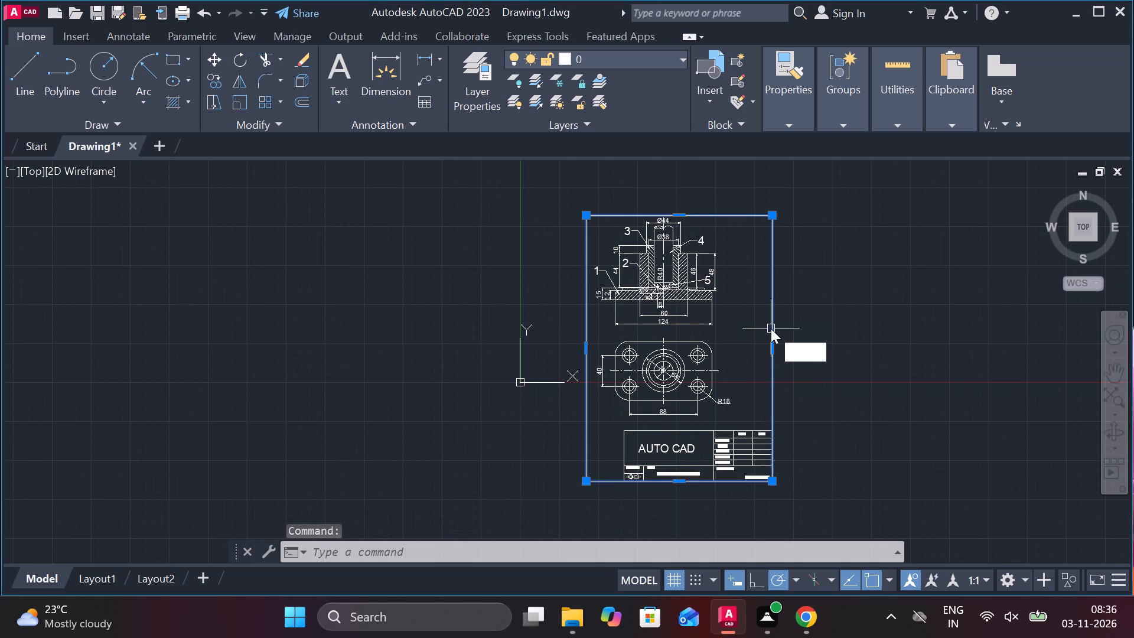
key("space")
Move the complete title block horizontally to the right, so it extends well beyond the top view.
left_click(615, 424)
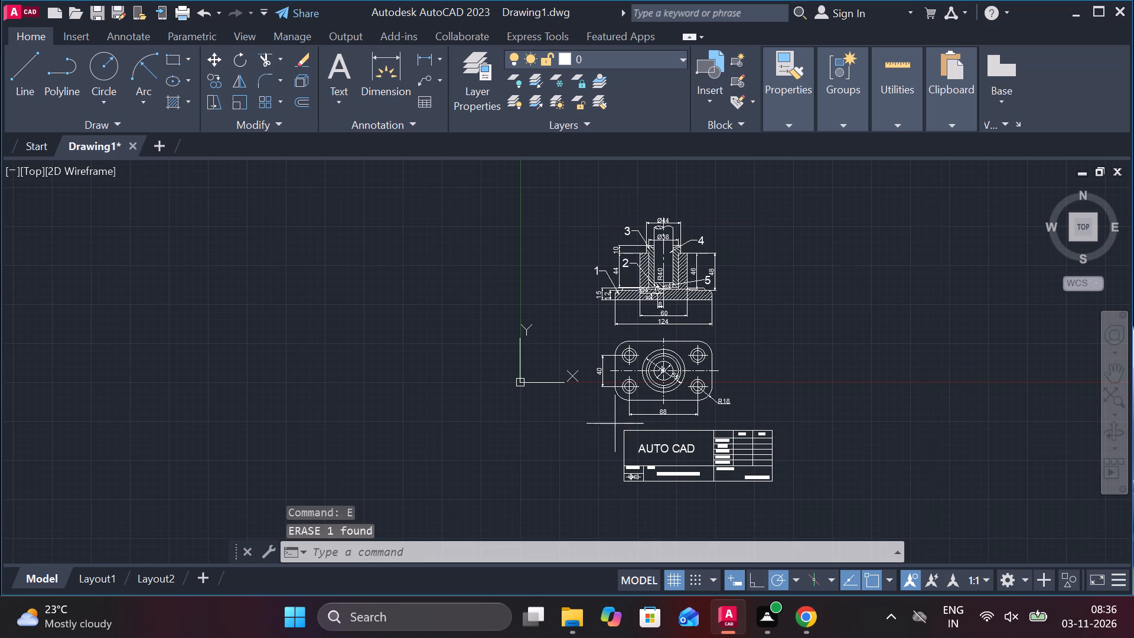
left_click(816, 484)
key("m")
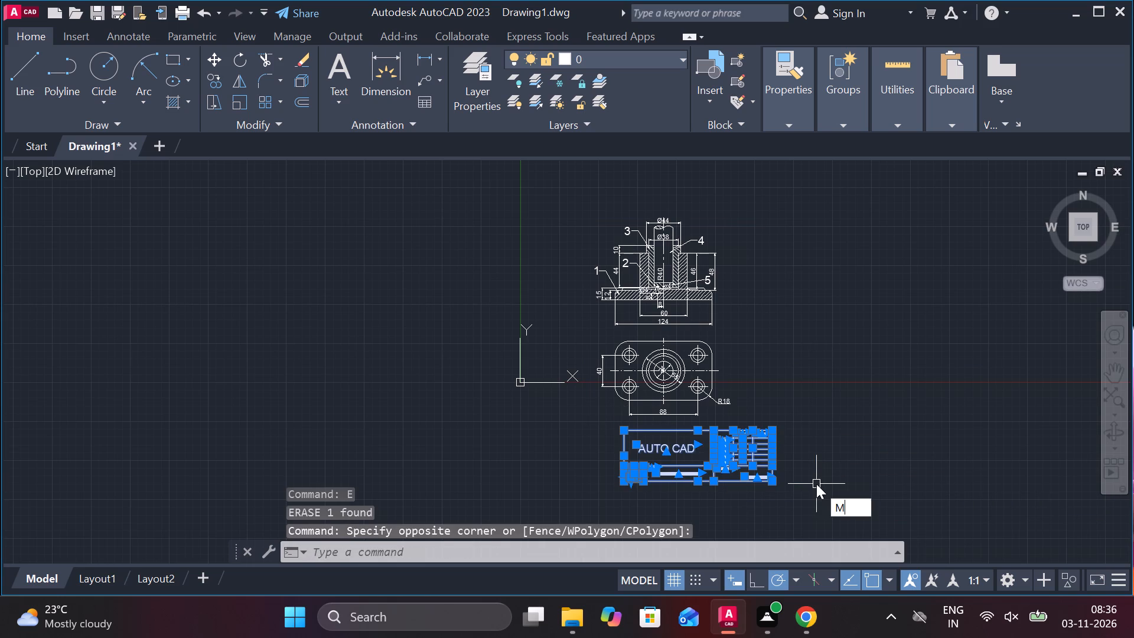
key("Return")
left_click(804, 478)
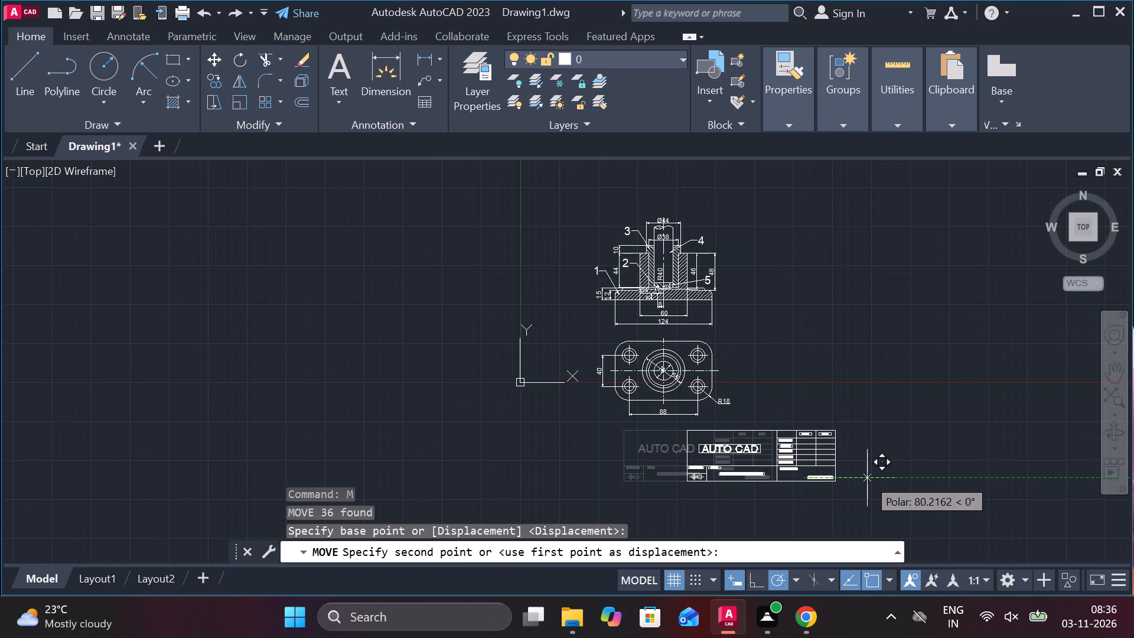
left_click(882, 477)
key("Escape")
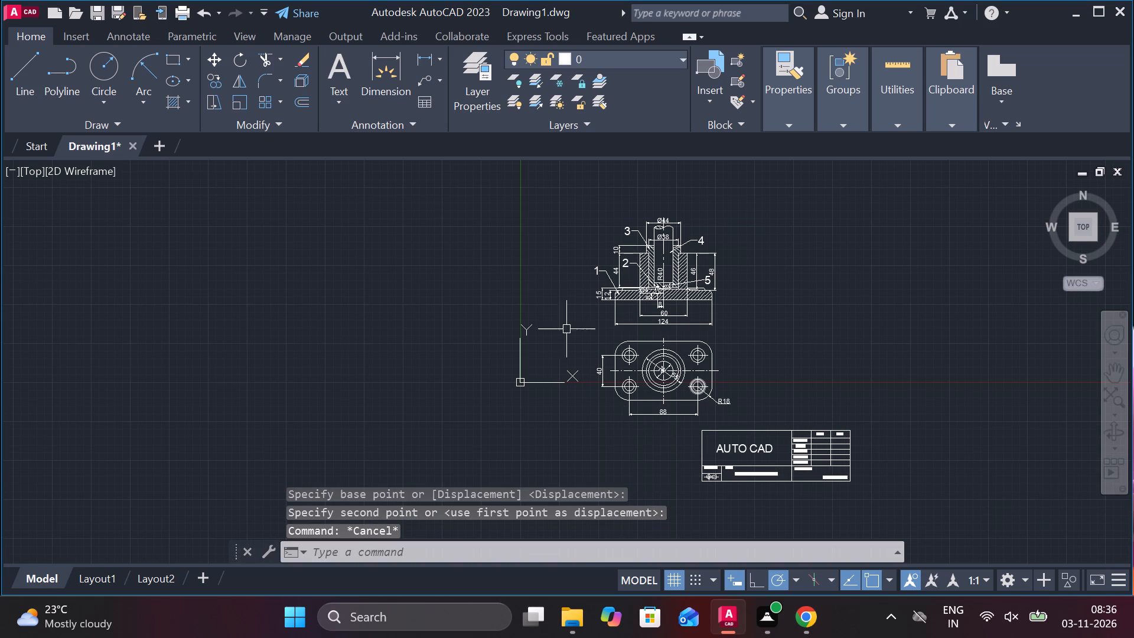
Draw a larger rectangular border from the title block's lower-right corner to a point above and left of the front view.
left_click(167, 57)
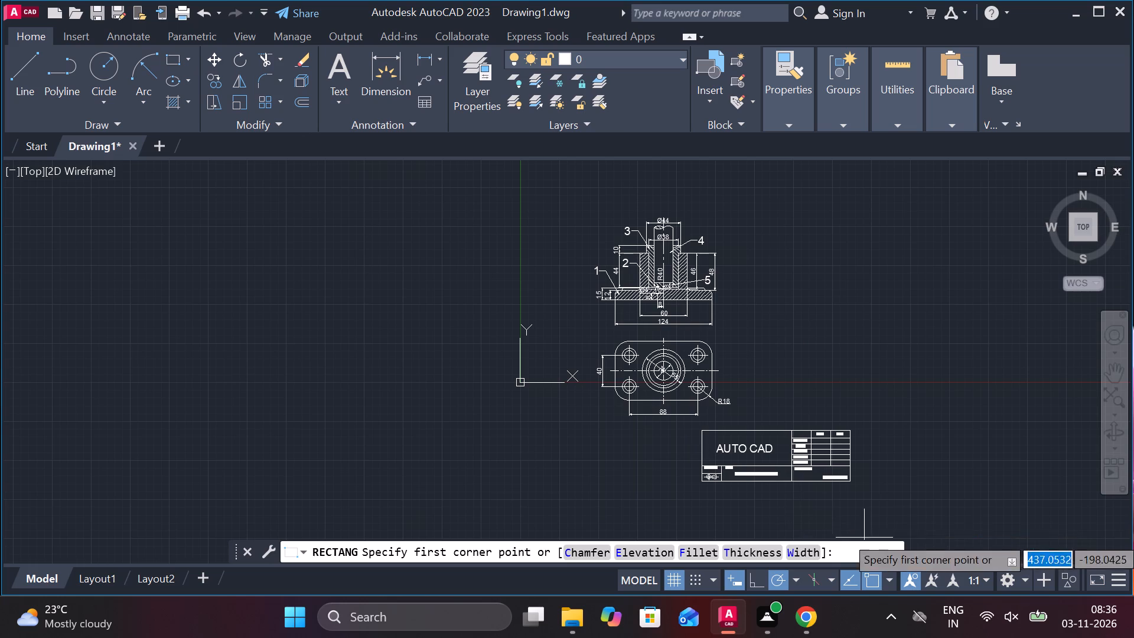
left_click(863, 489)
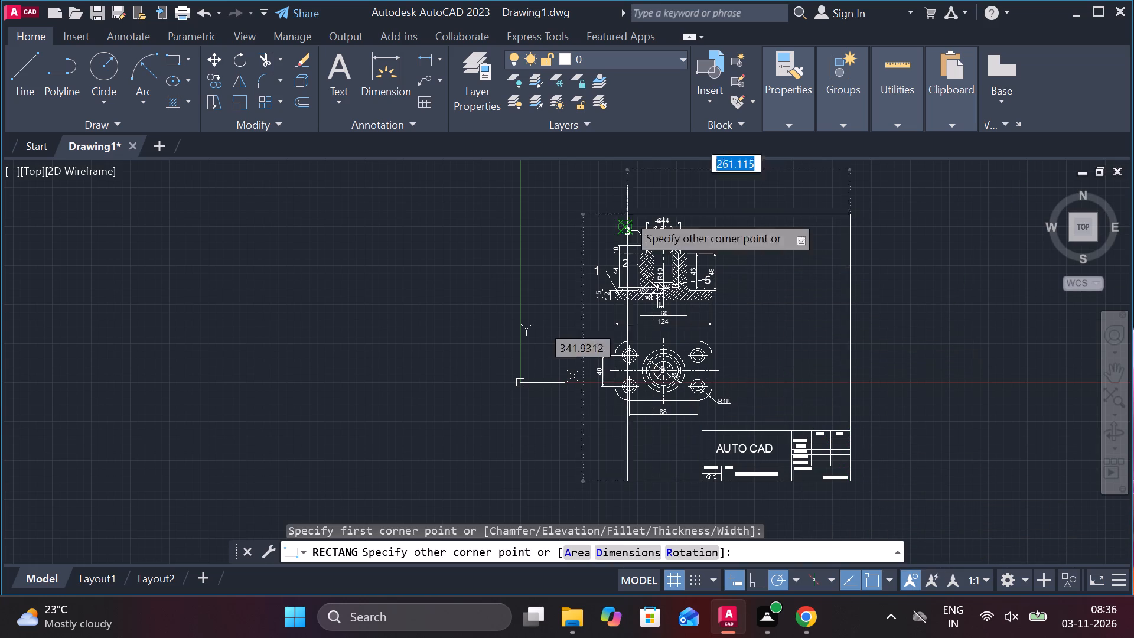
left_click(537, 187)
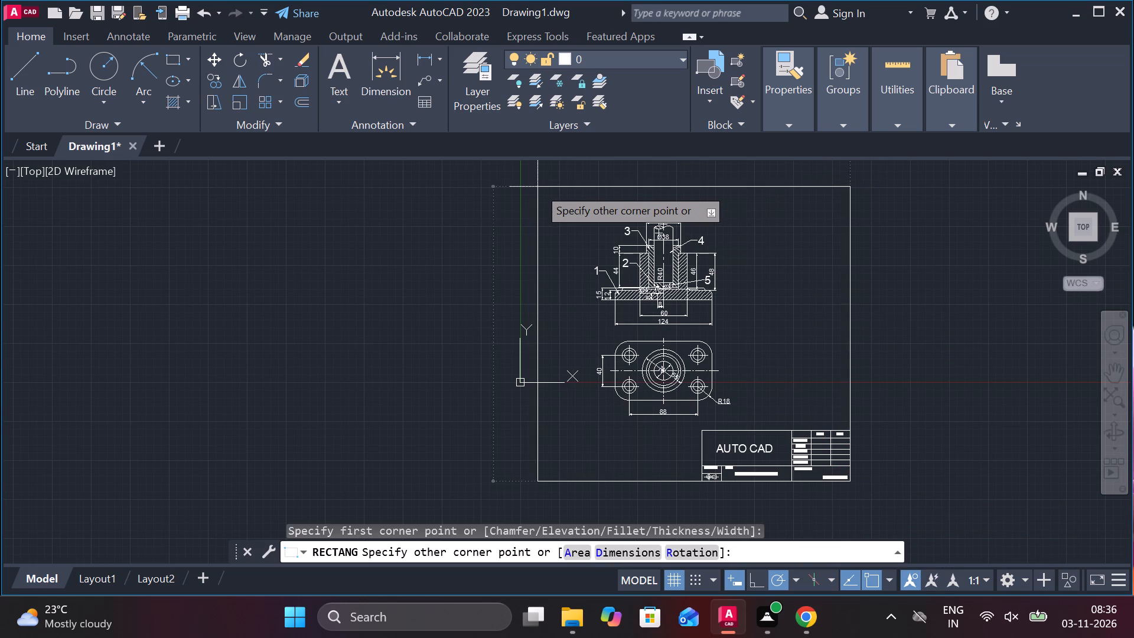
Add multiline heading text VERTICAL SHAFT END SUPPORT with height 13 above the sectional front view, inside the border.
scroll(716, 197, "up", 1)
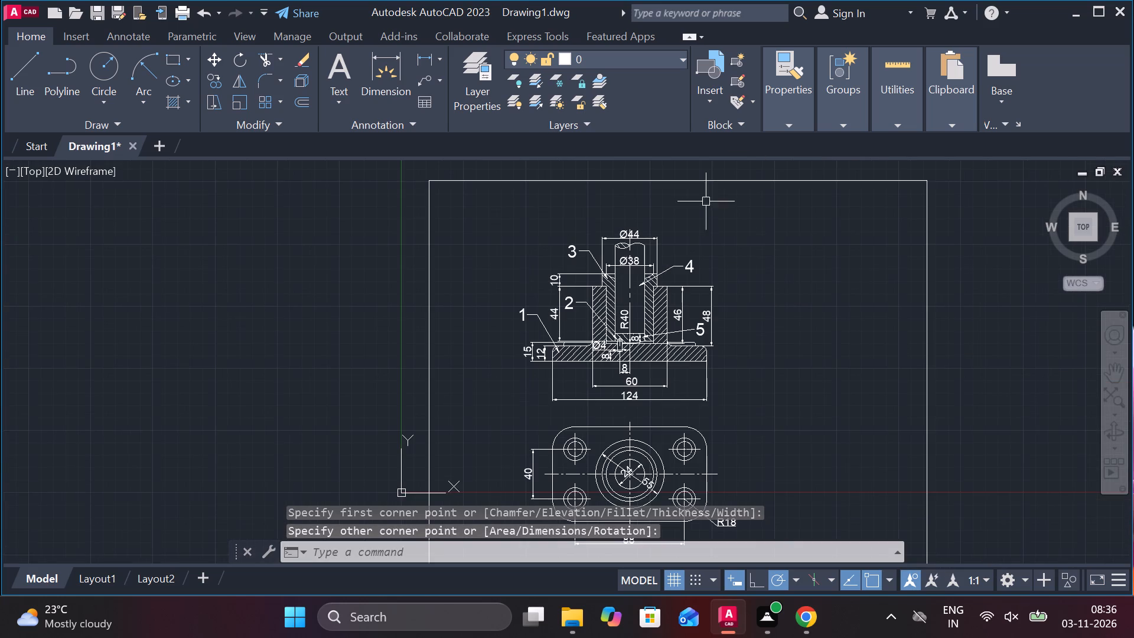
scroll(597, 194, "up", 1)
key("Escape")
type("MT")
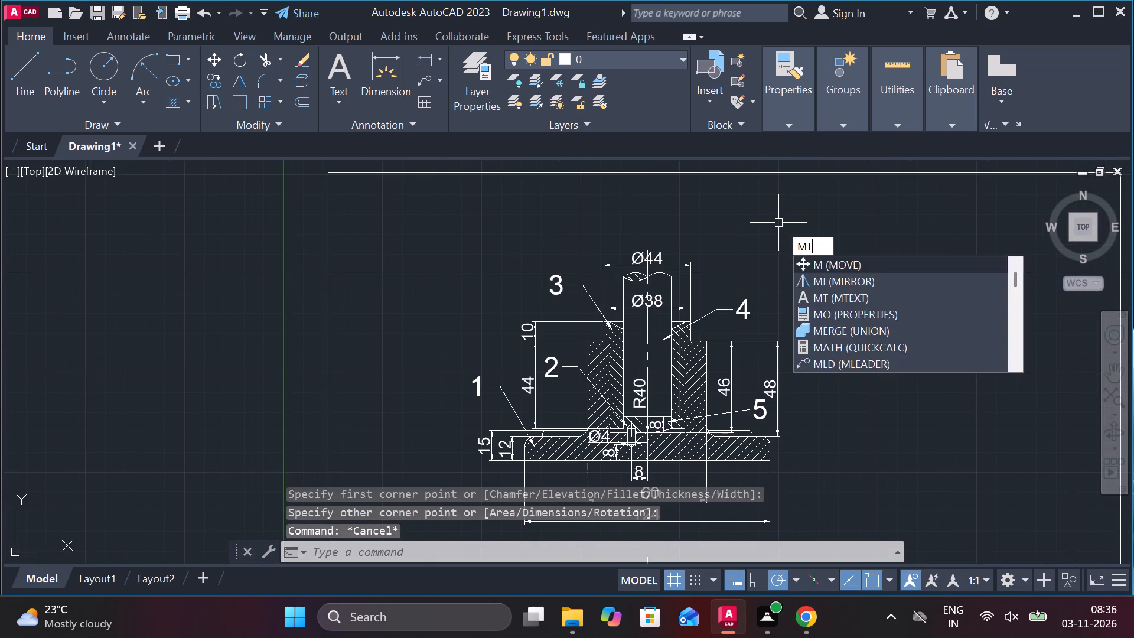
key("space")
left_click(493, 206)
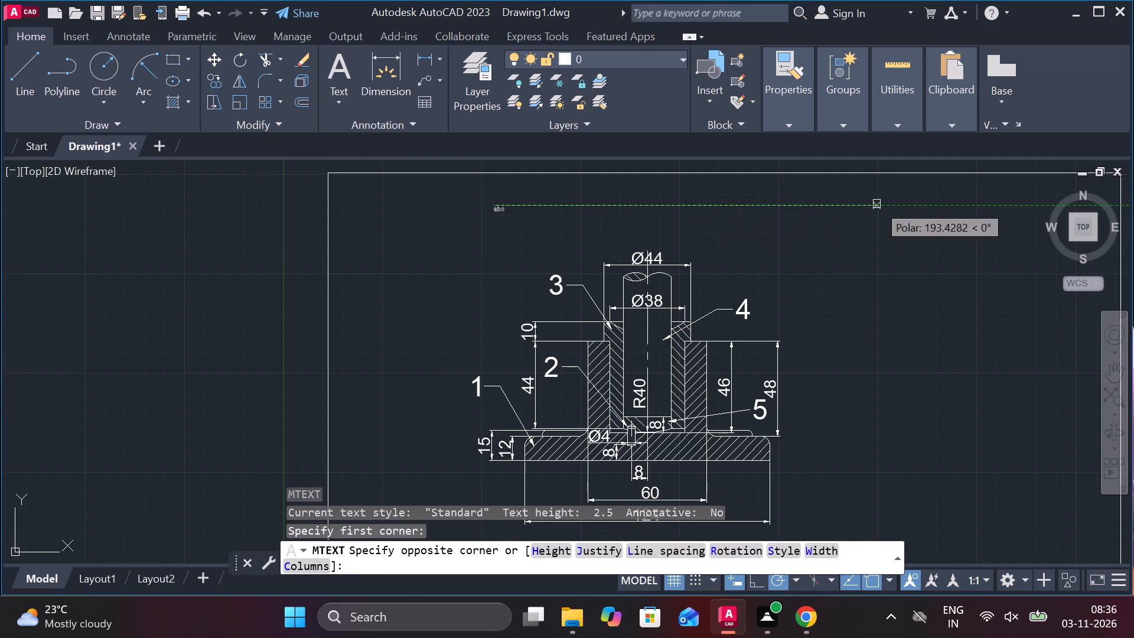
left_click(892, 204)
left_click(151, 75)
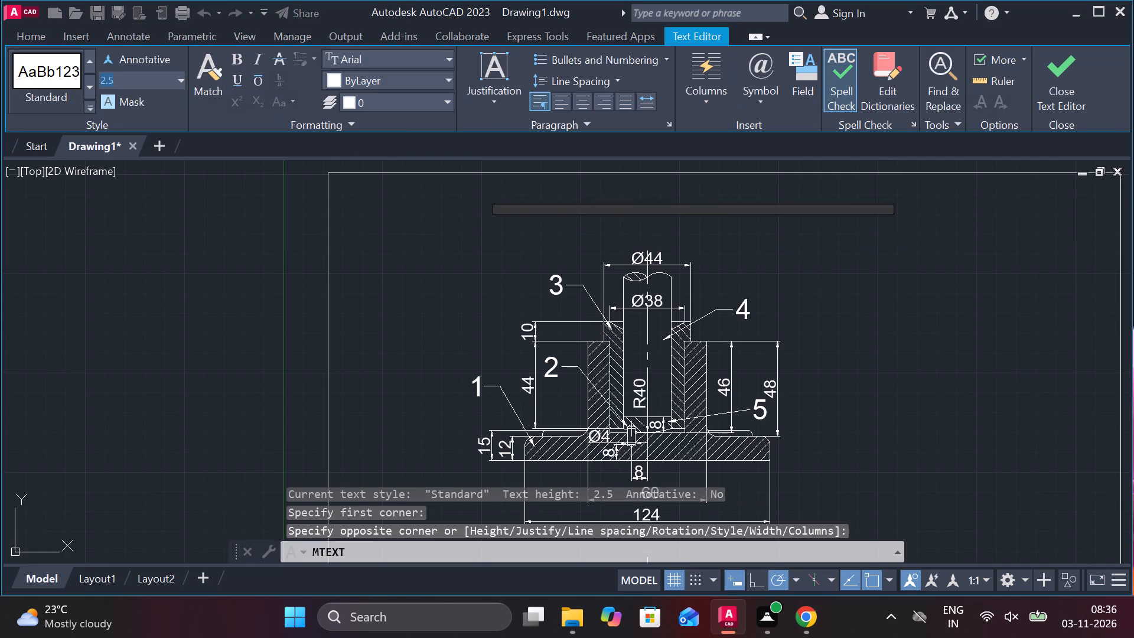
key("1")
key("3")
key("Return")
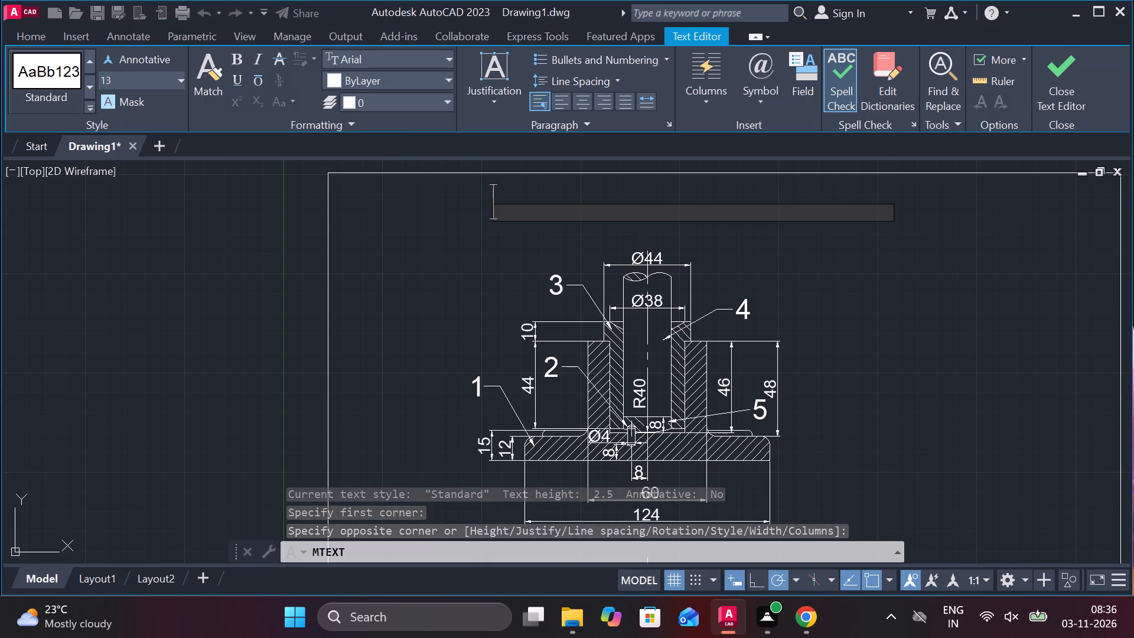
key("v")
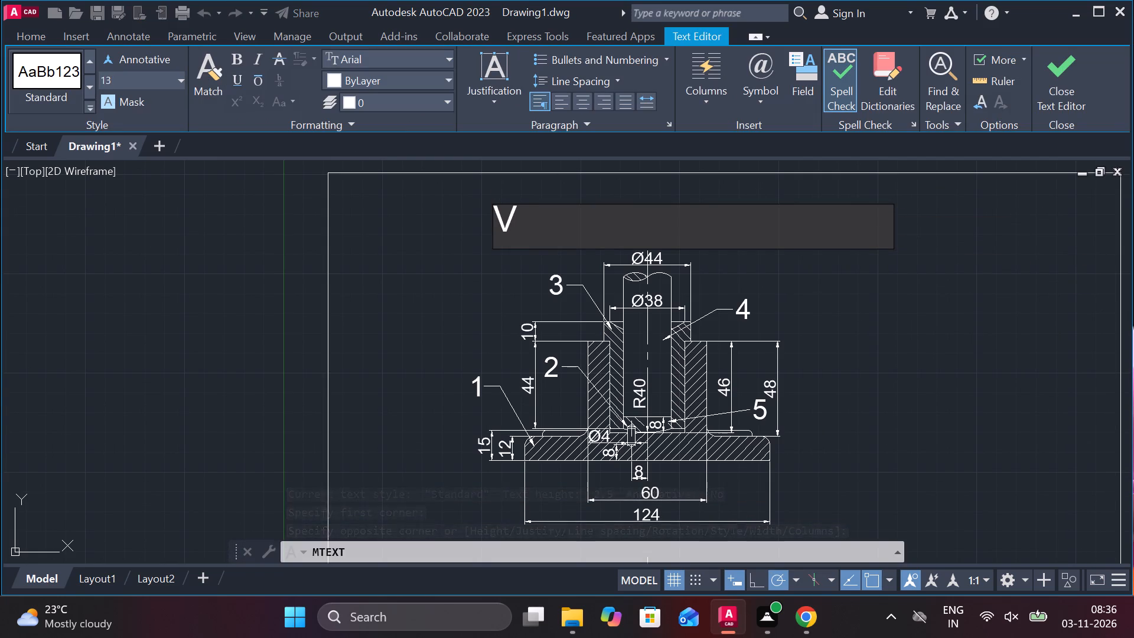
type("ER")
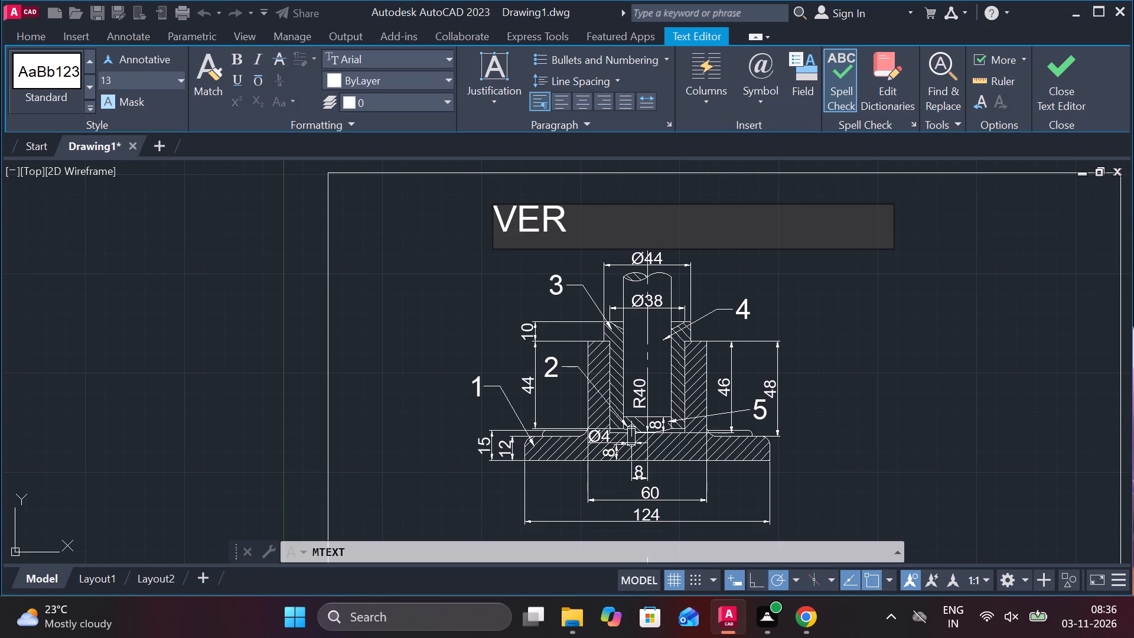
type("TI")
type("CAL")
key("space")
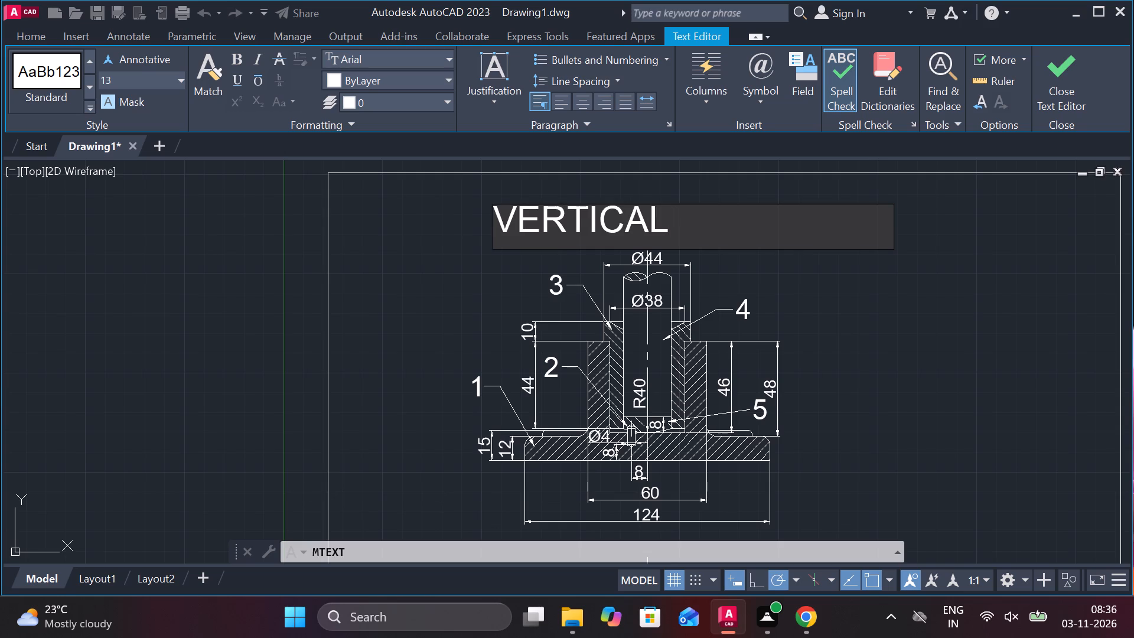
type("SHAFT END")
key("space")
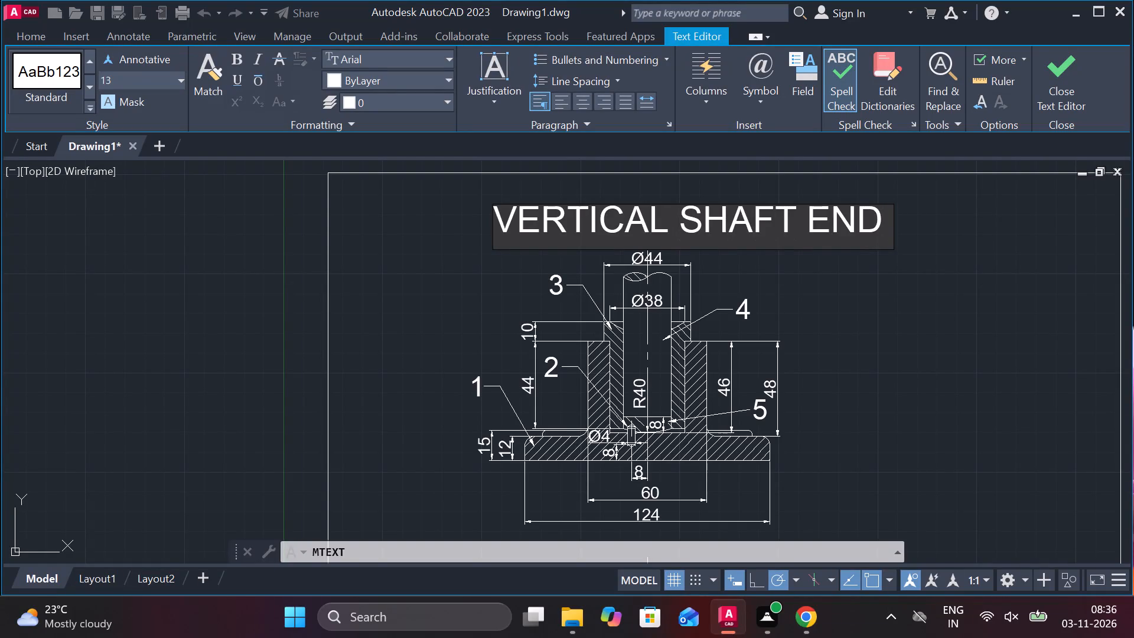
type("SUPPORT")
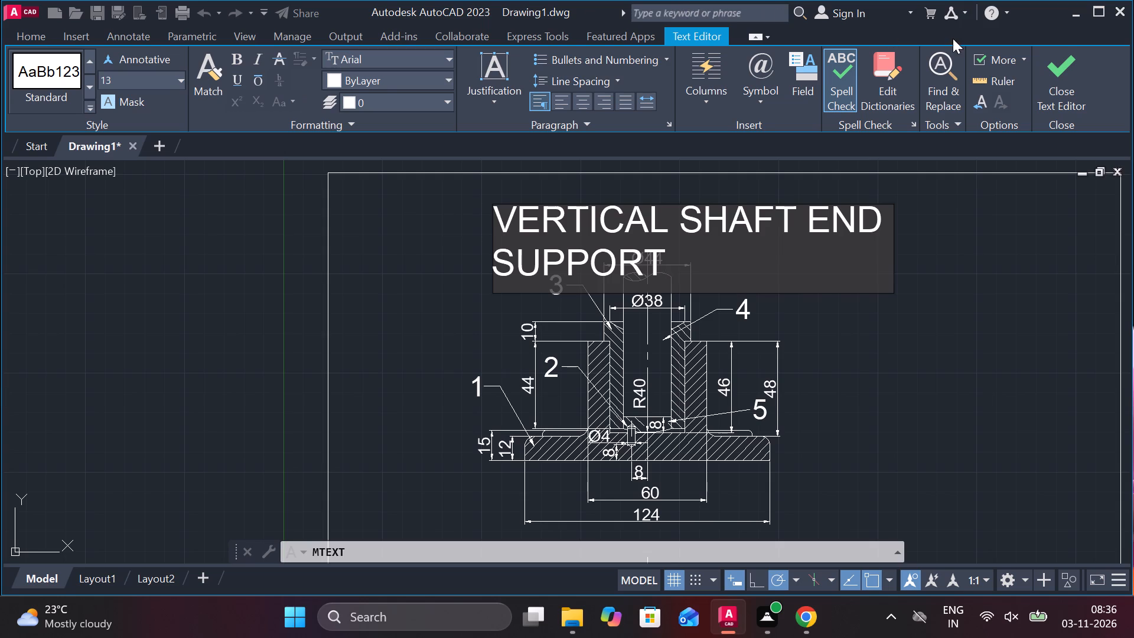
left_click(1073, 99)
Widen the heading's text box until VERTICAL SHAFT END SUPPORT fits on a single line.
left_click(768, 209)
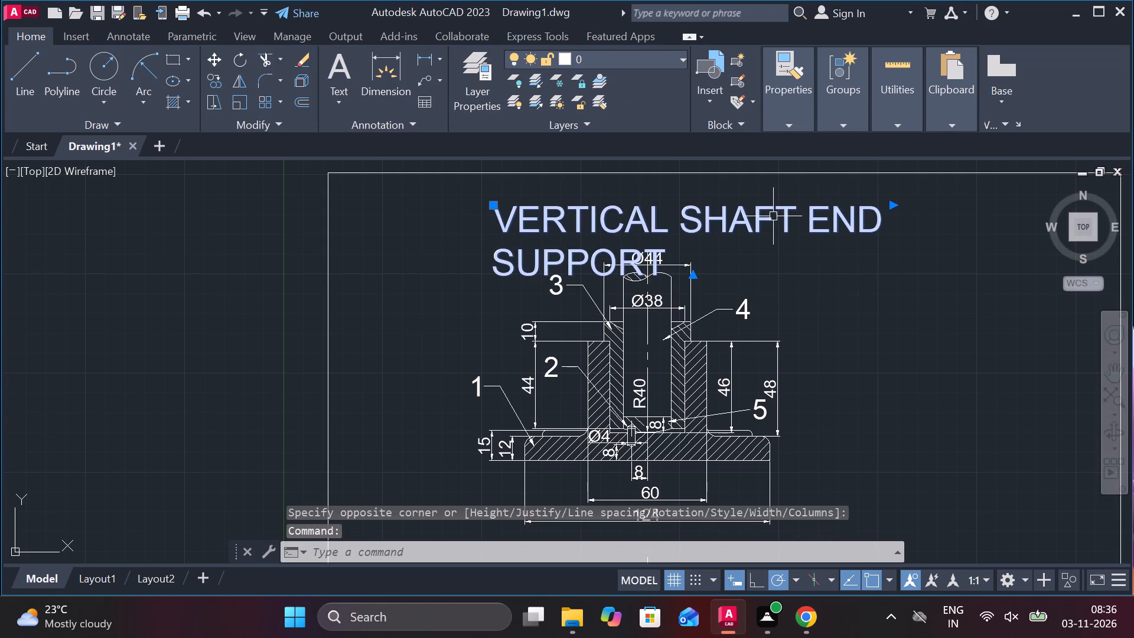
left_click(889, 205)
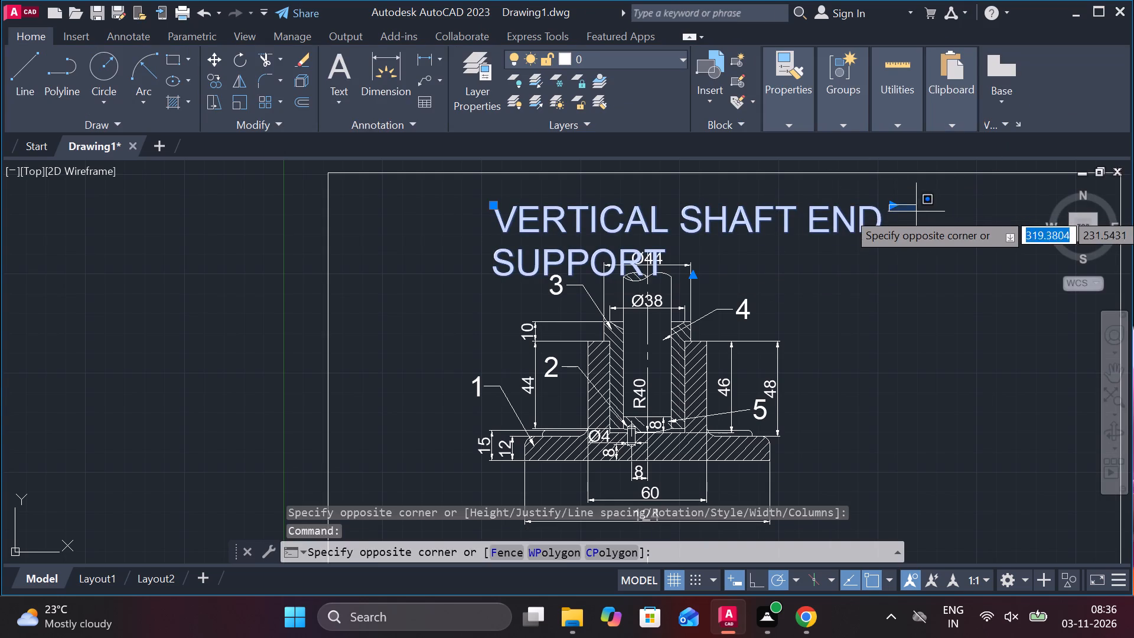
left_click(916, 211)
left_click(895, 209)
left_click(1031, 209)
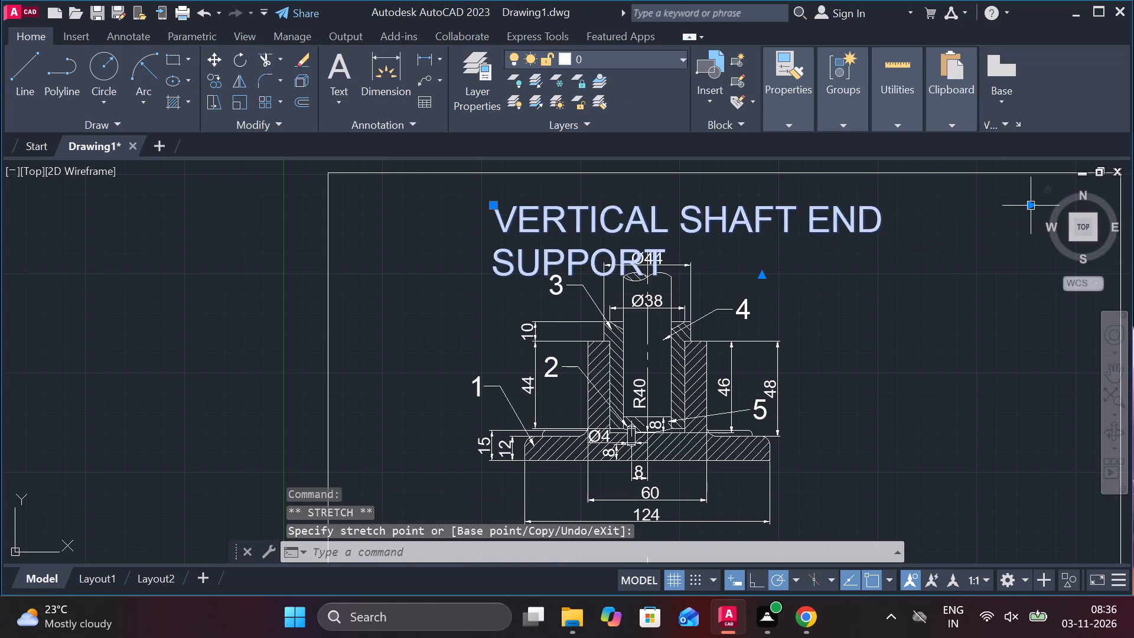
middle_click_drag(956, 232, 729, 245)
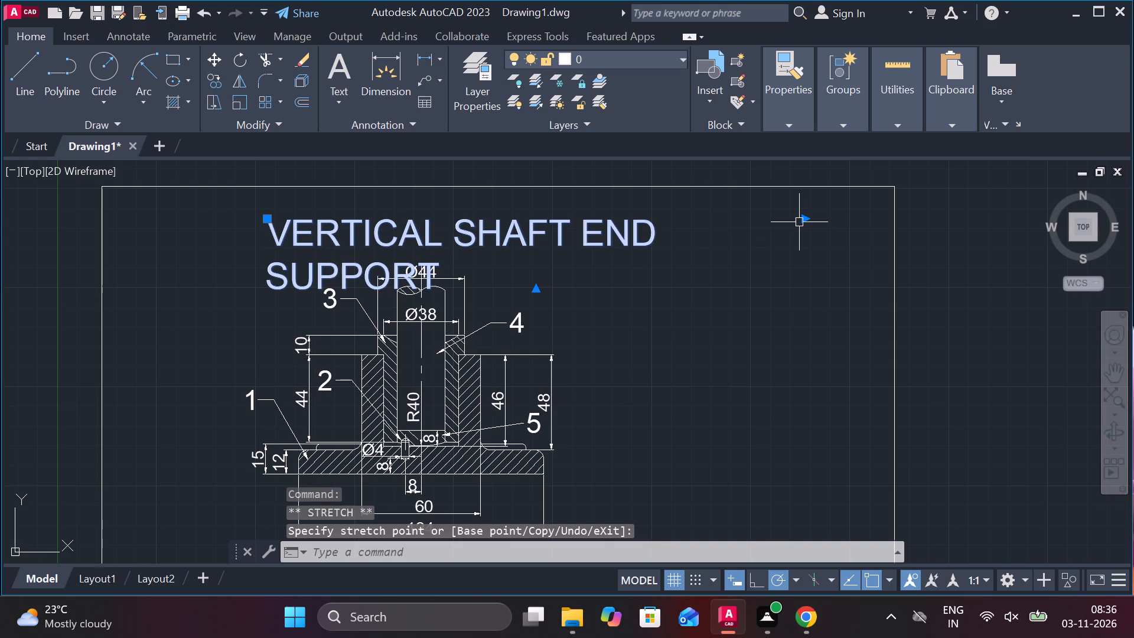
left_click(806, 219)
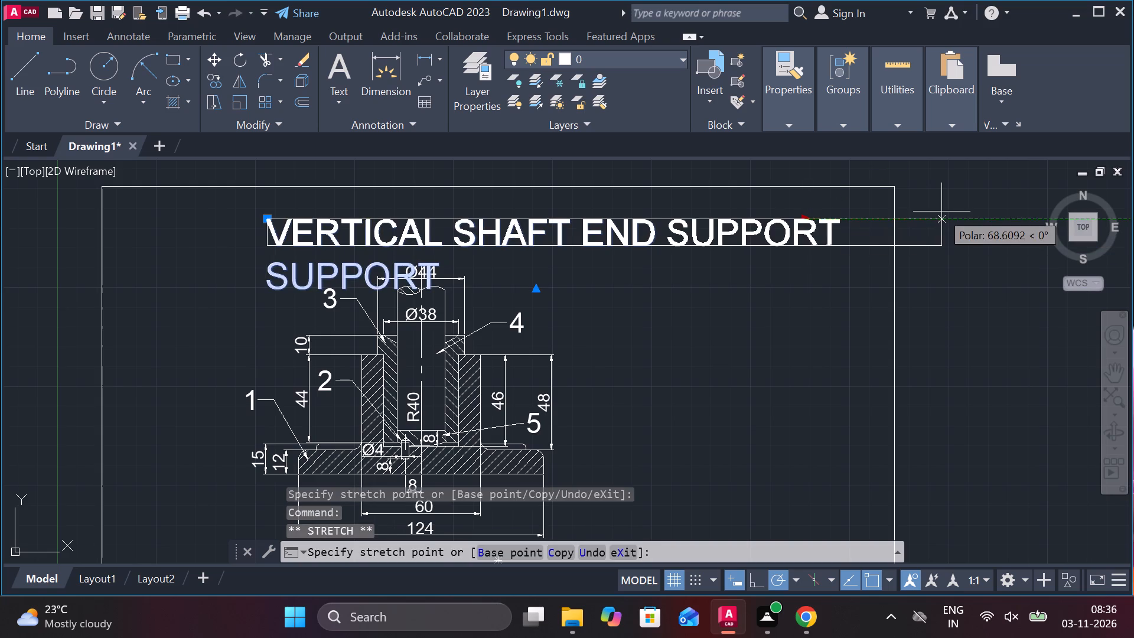
left_click(941, 211)
scroll(794, 243, "down", 2)
key("Escape")
Move the one-line heading horizontally to the left so it sits fully inside the border, above the front view.
scroll(666, 237, "up", 1)
left_click(595, 239)
left_click(540, 232)
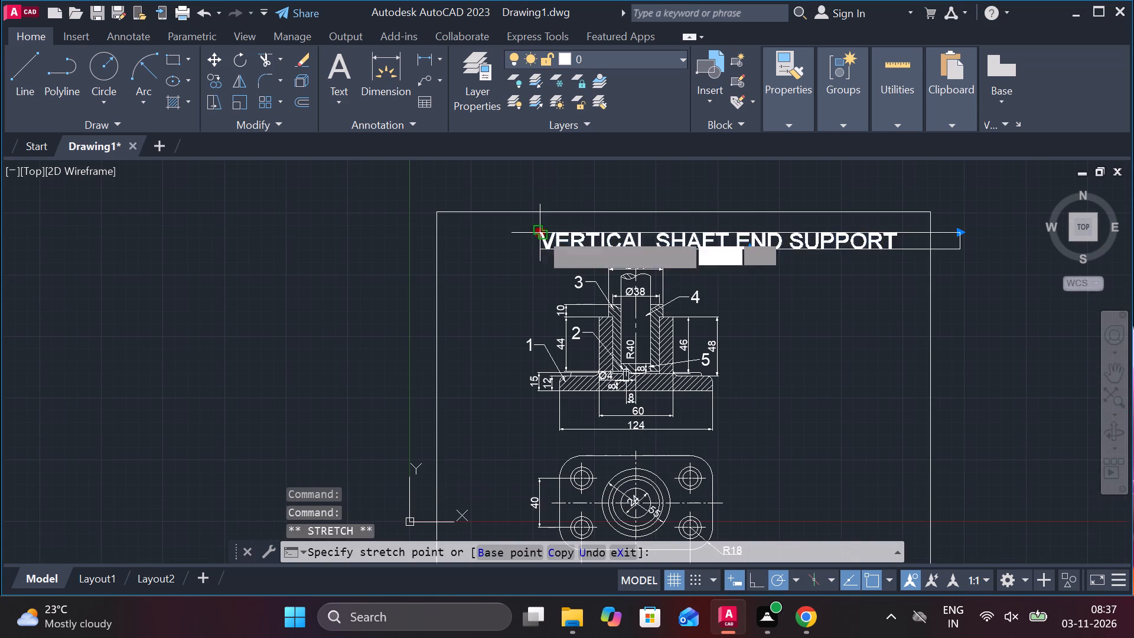
left_click(483, 237)
key("Escape")
Save the drawing in Documents under the file name VERTICAL SHAFT END SUPPORT and dismiss the web and mobile notice.
scroll(634, 249, "down", 1)
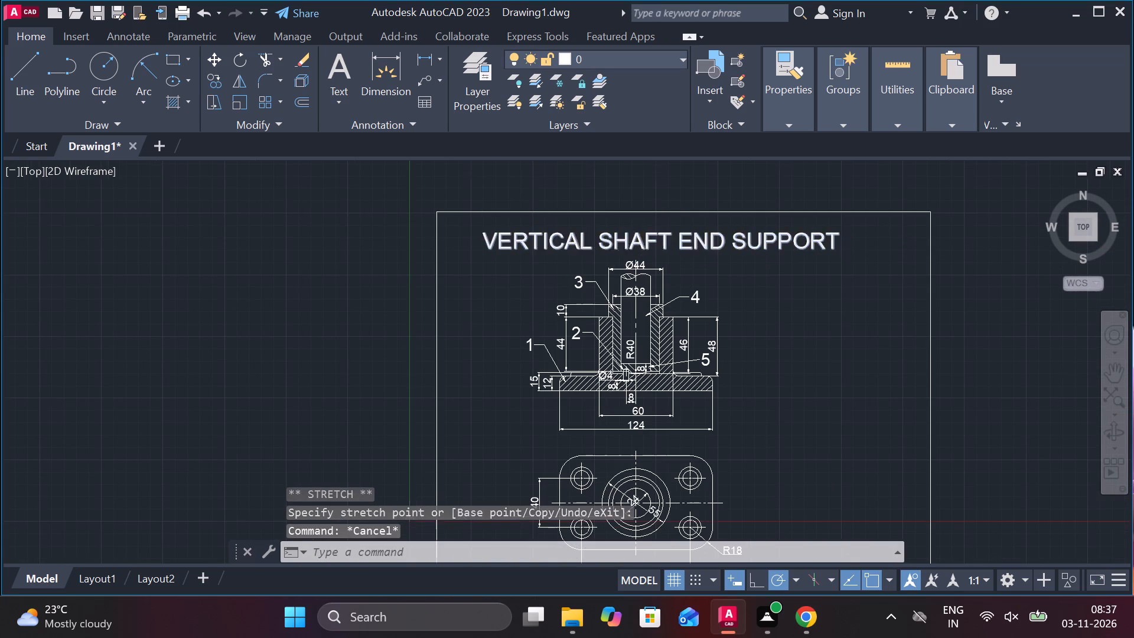
scroll(634, 249, "down", 1)
scroll(726, 327, "up", 1)
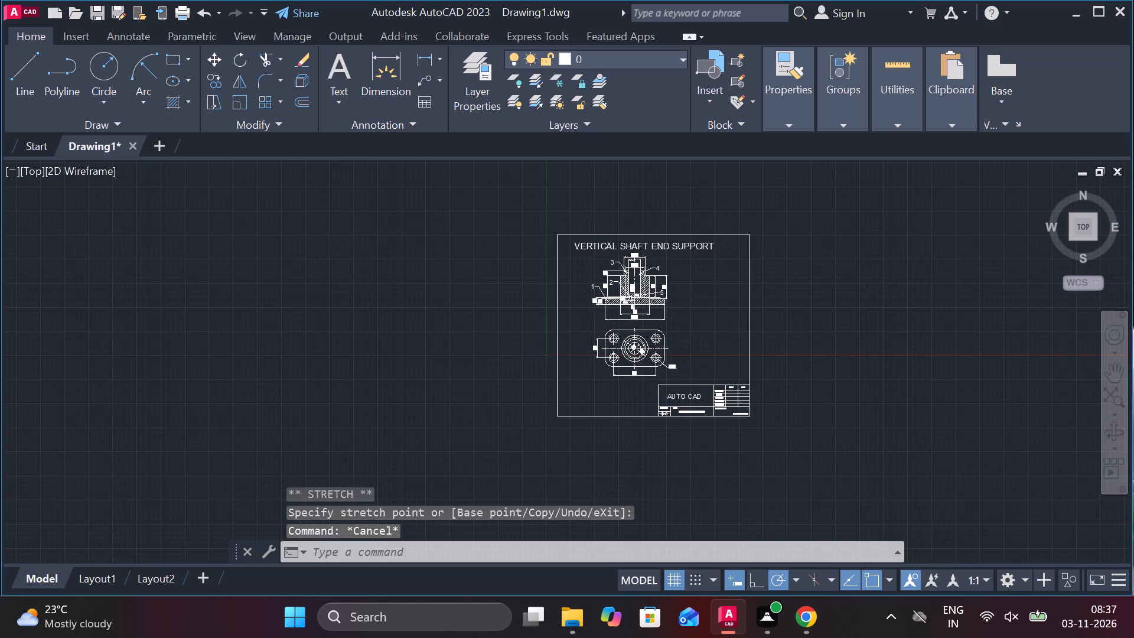
key("ctrl+s")
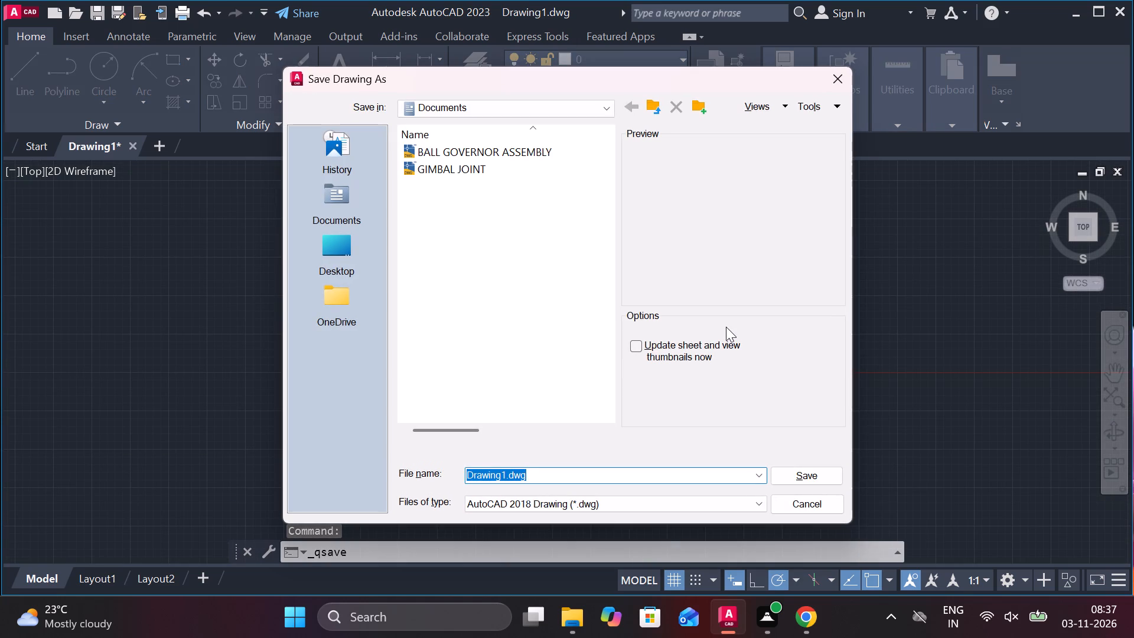
type("VERTICAL")
key("space")
type("SHAFT ENF")
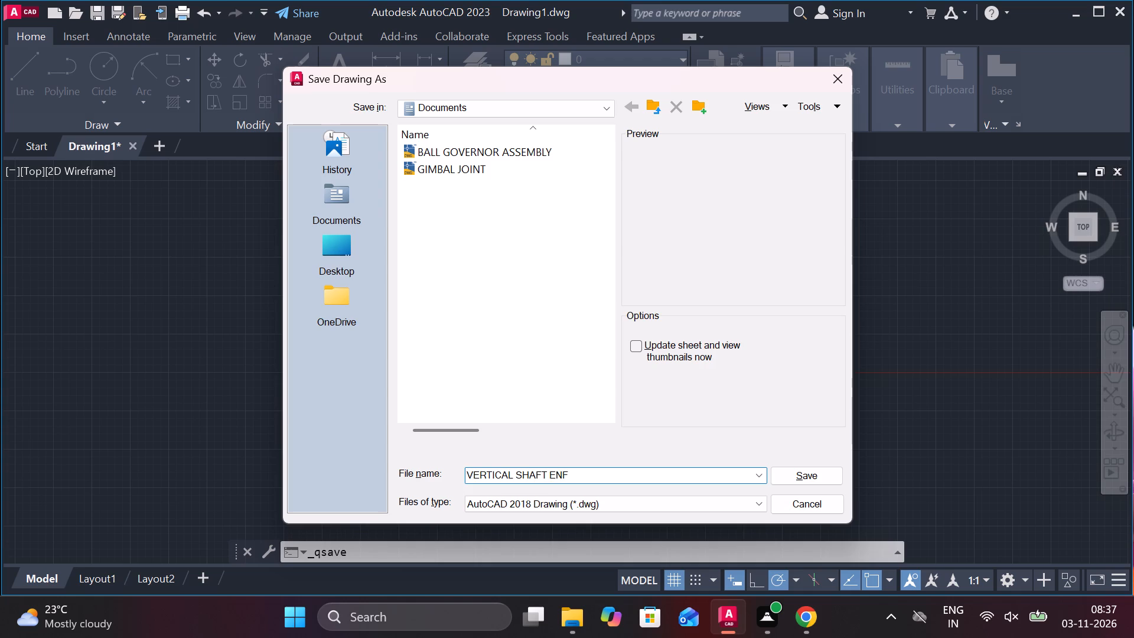
key("BackSpace")
type("D SUPPORT")
left_click(836, 480)
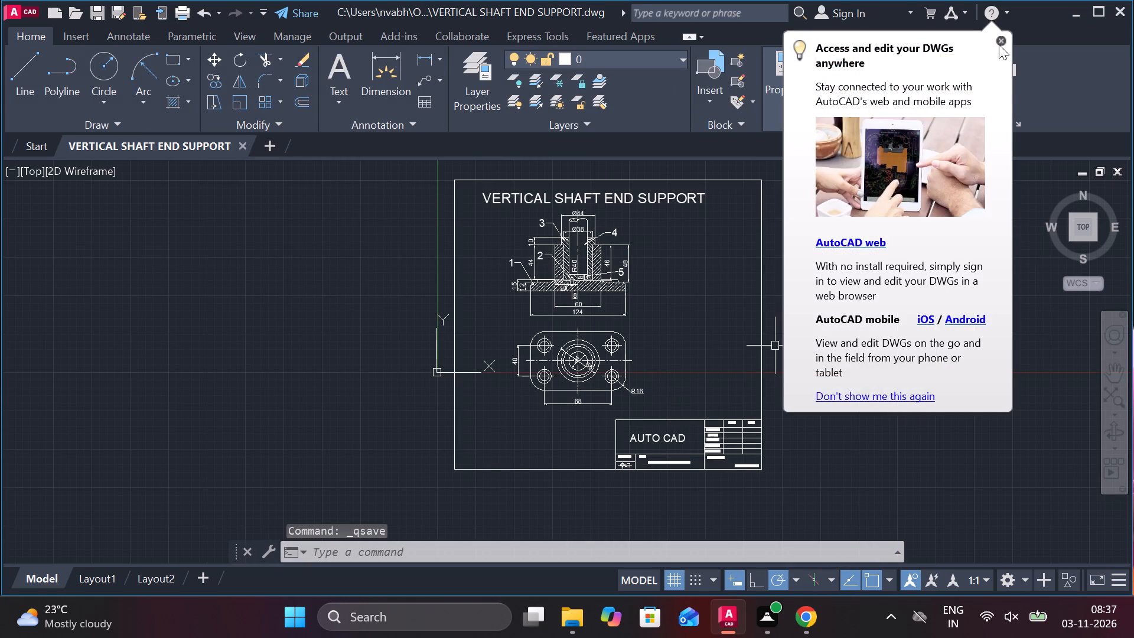
left_click(1000, 43)
Turn off the log file with LOGFILEOFF and save the drawing again.
type("LOG")
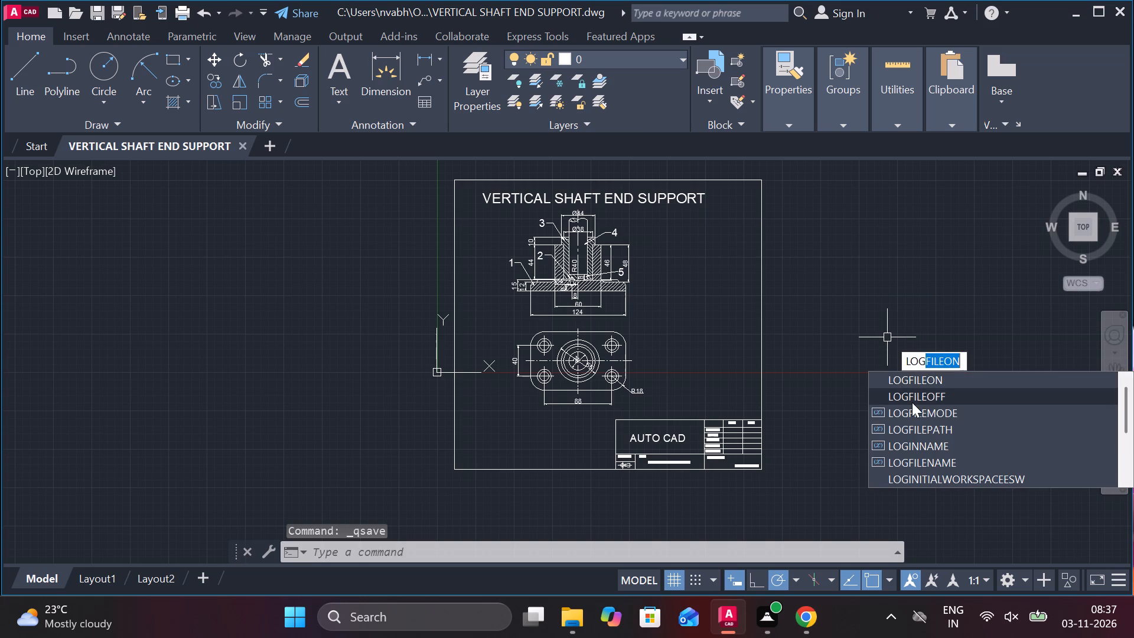
left_click(912, 398)
key("ctrl+s")
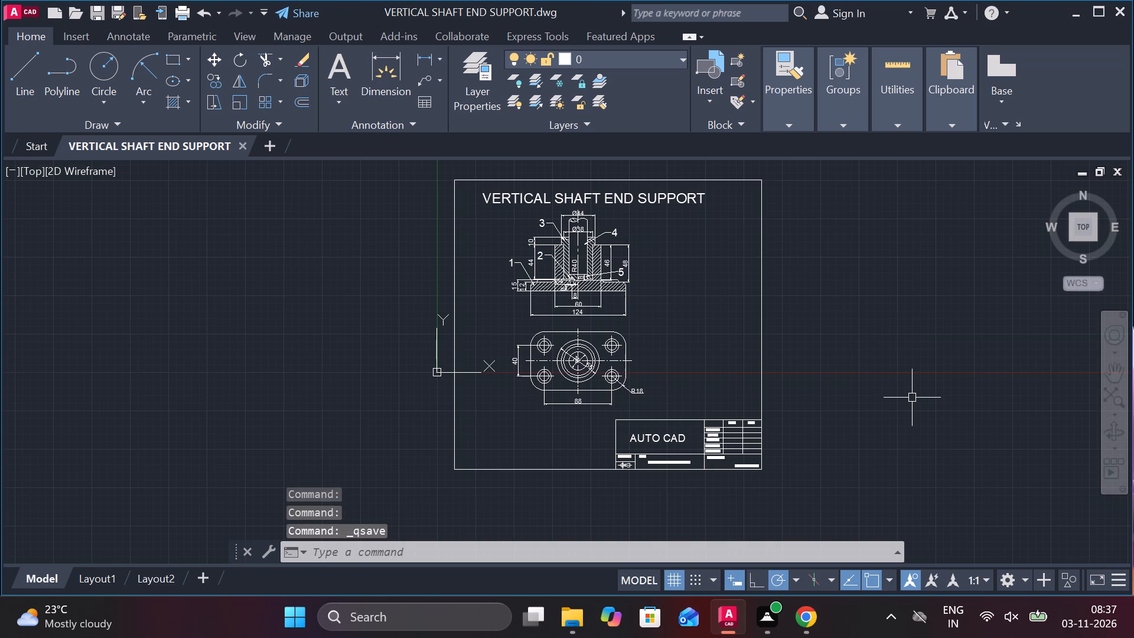
Start a plot of the model using the DWG To PDF.pc3 plotter in landscape orientation.
type("PLOT")
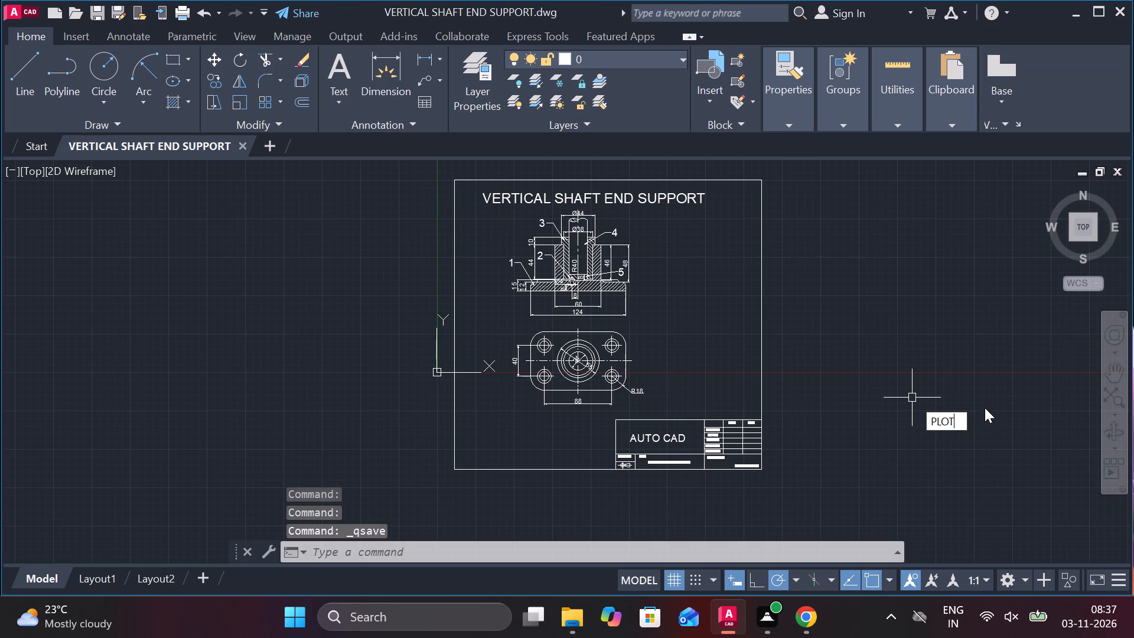
left_click(964, 434)
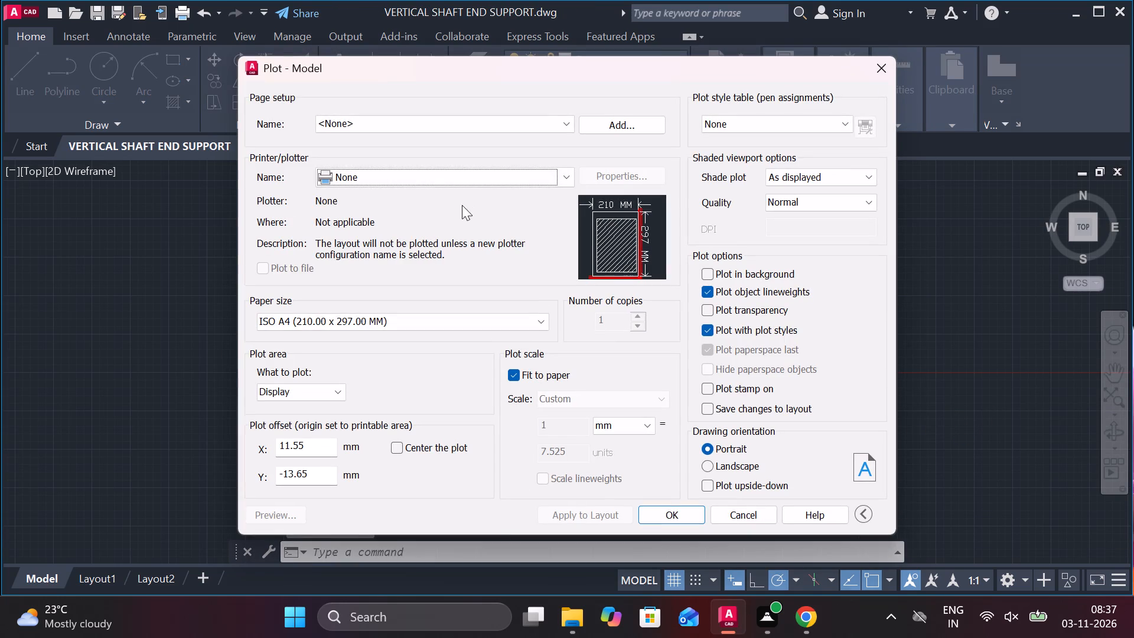
left_click(408, 180)
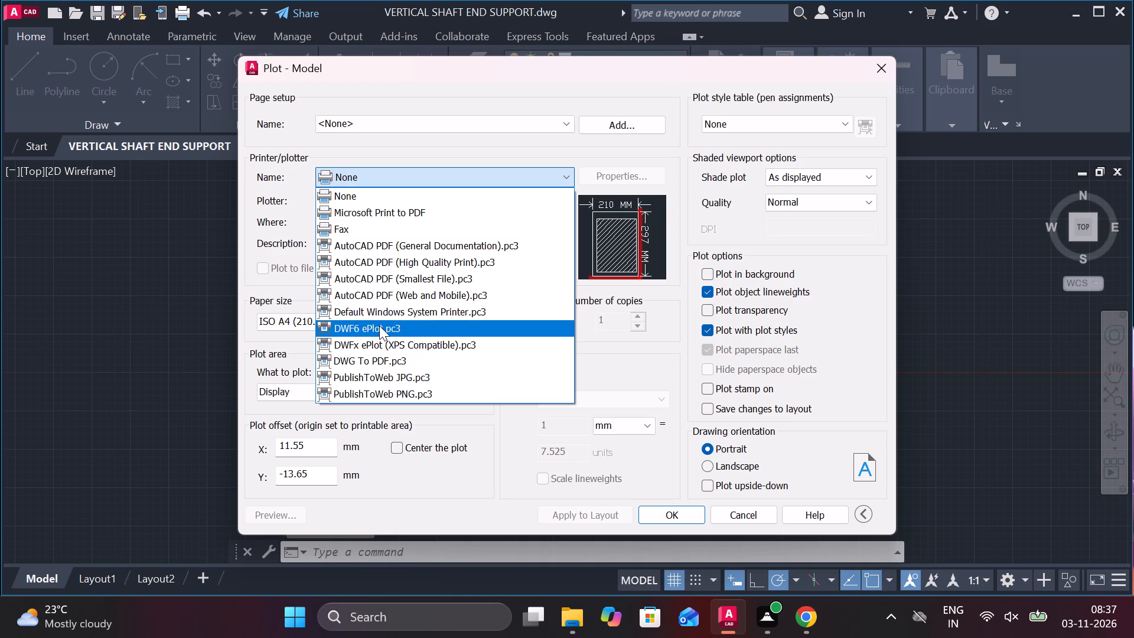
left_click(379, 357)
left_click(707, 469)
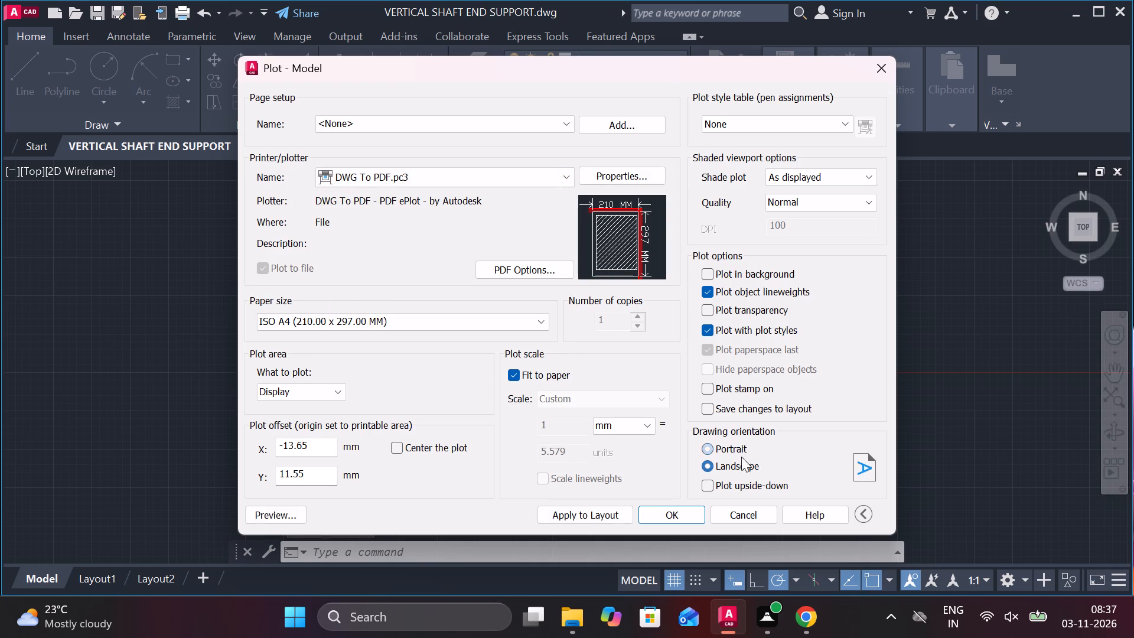
Set the plot area to a window that encloses the entire drawing border with a small margin around it.
left_click(331, 391)
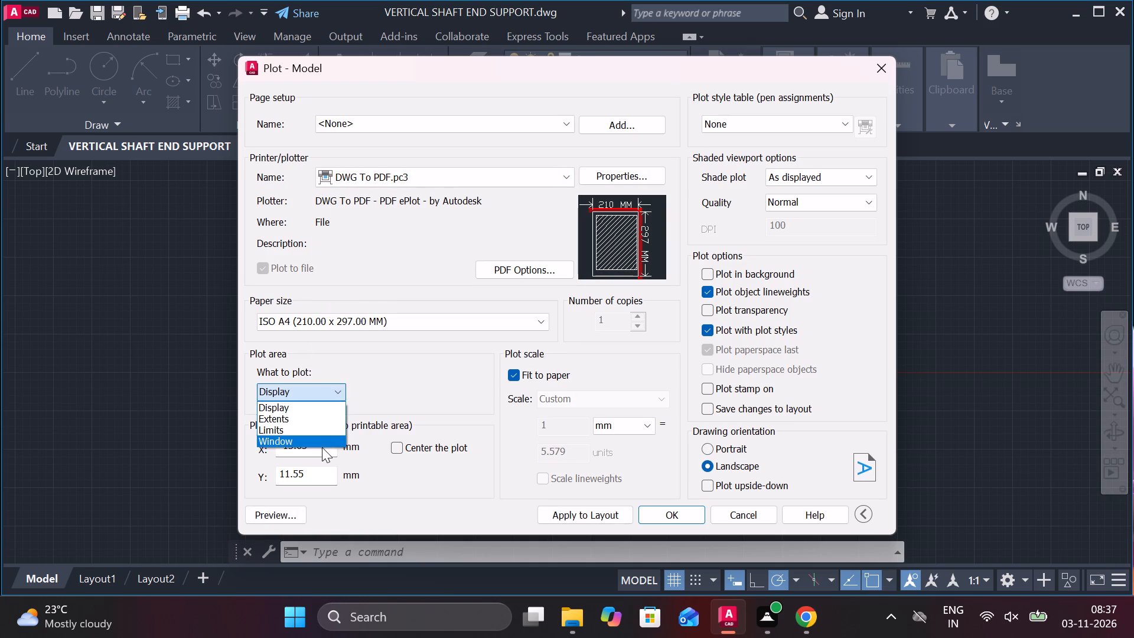
left_click(322, 447)
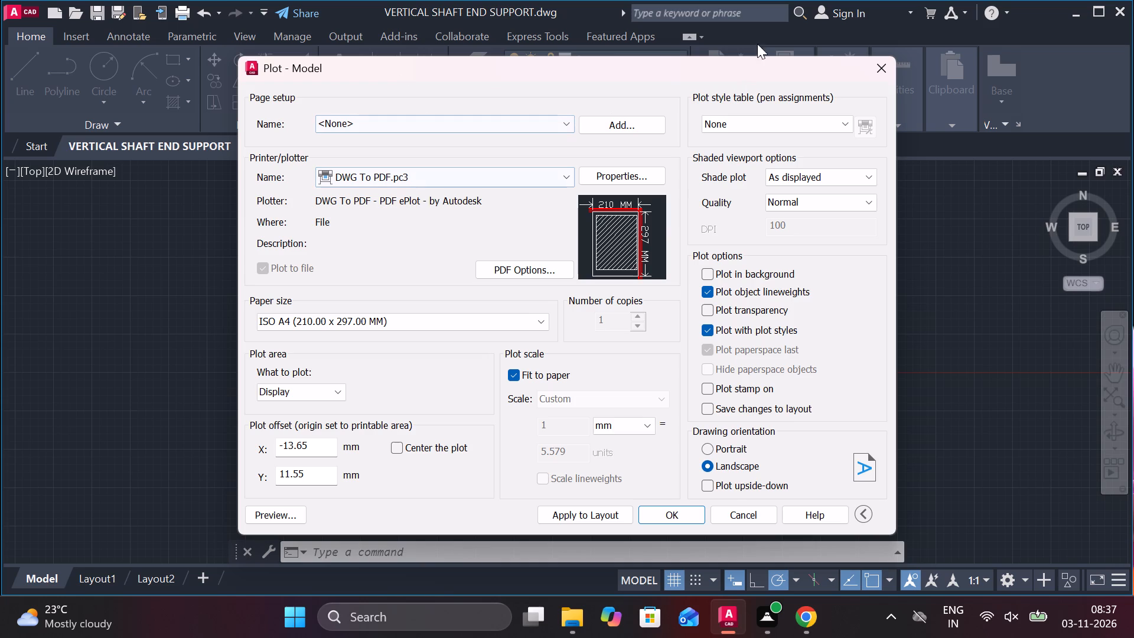
left_click(280, 393)
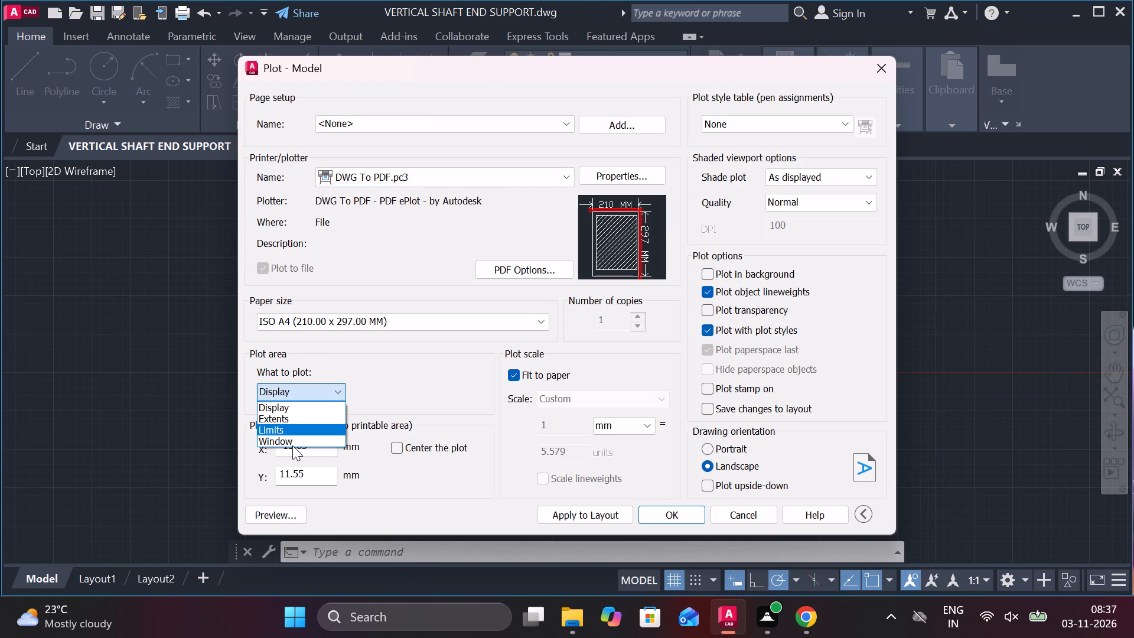
left_click(292, 445)
scroll(555, 356, "down", 1)
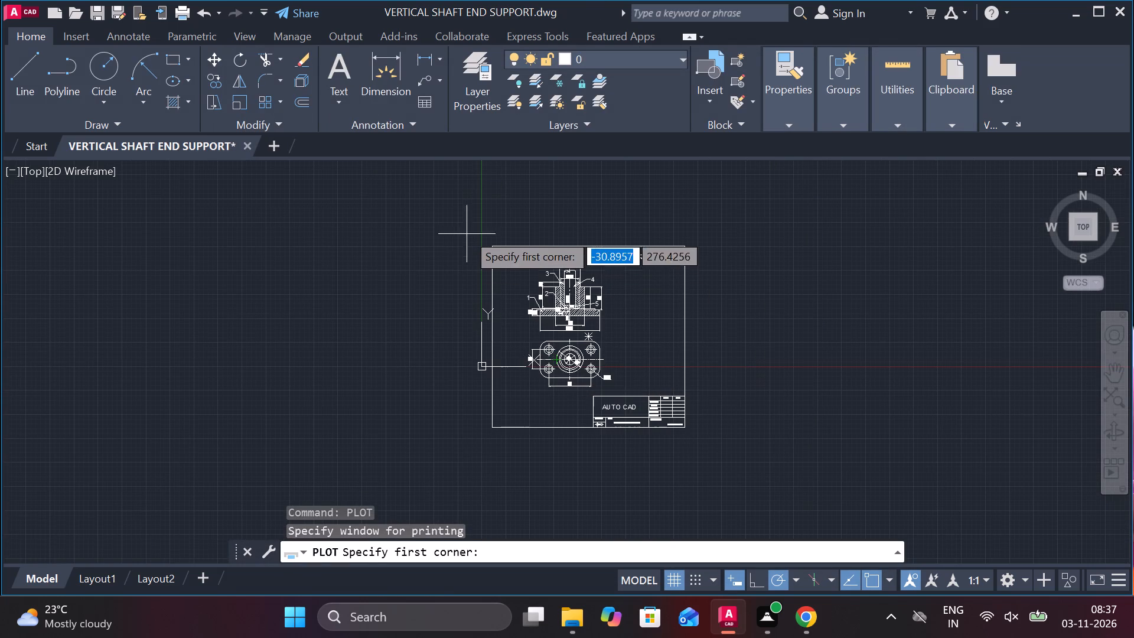
left_click(460, 226)
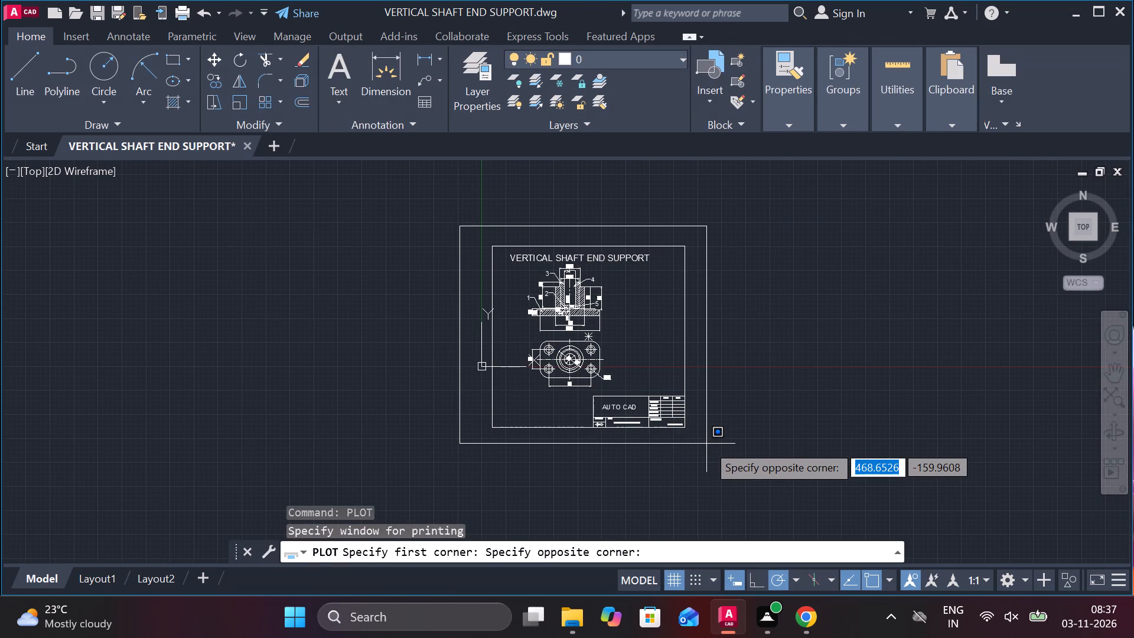
left_click(709, 447)
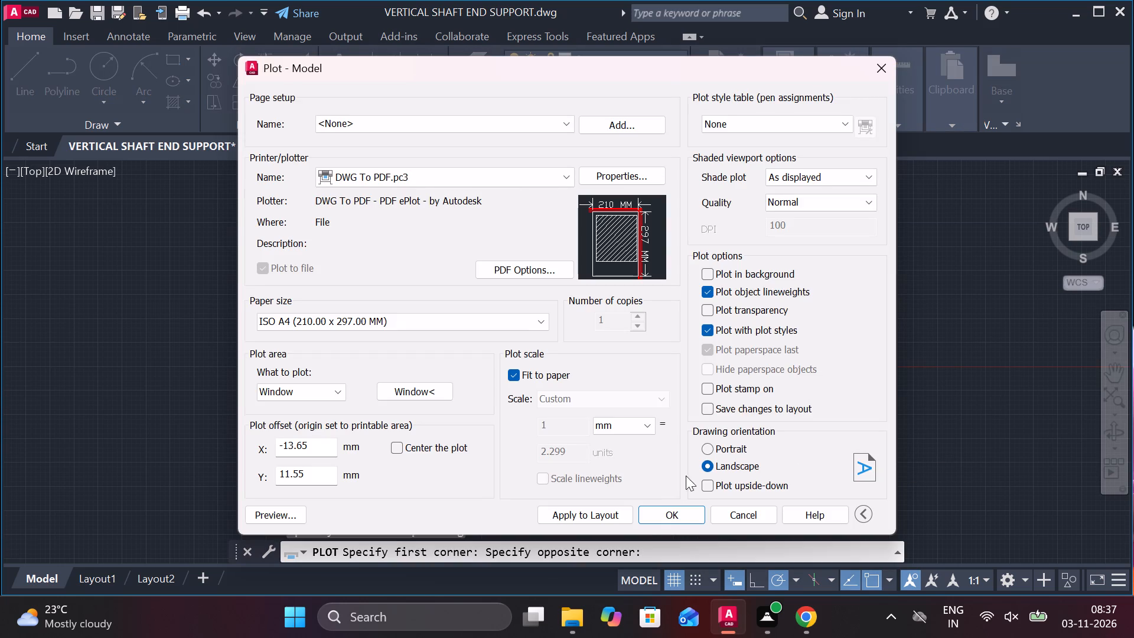
Plot the drawing to the PDF file VERTICAL SHAFT END SUPPORT-Model.pdf in Documents.
left_click(669, 520)
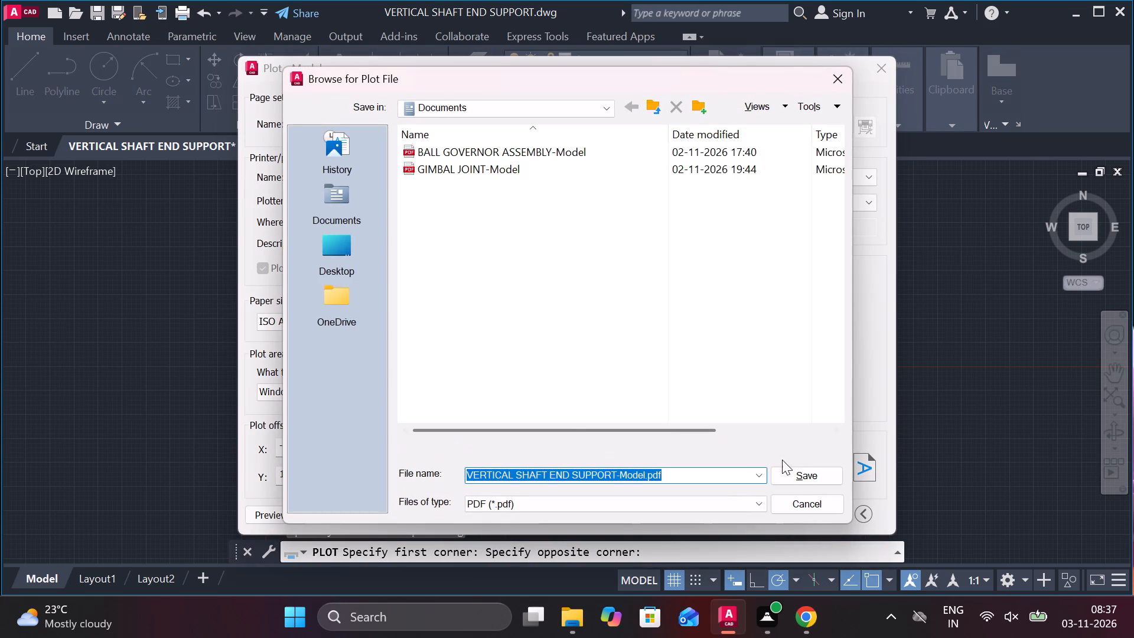
left_click(804, 473)
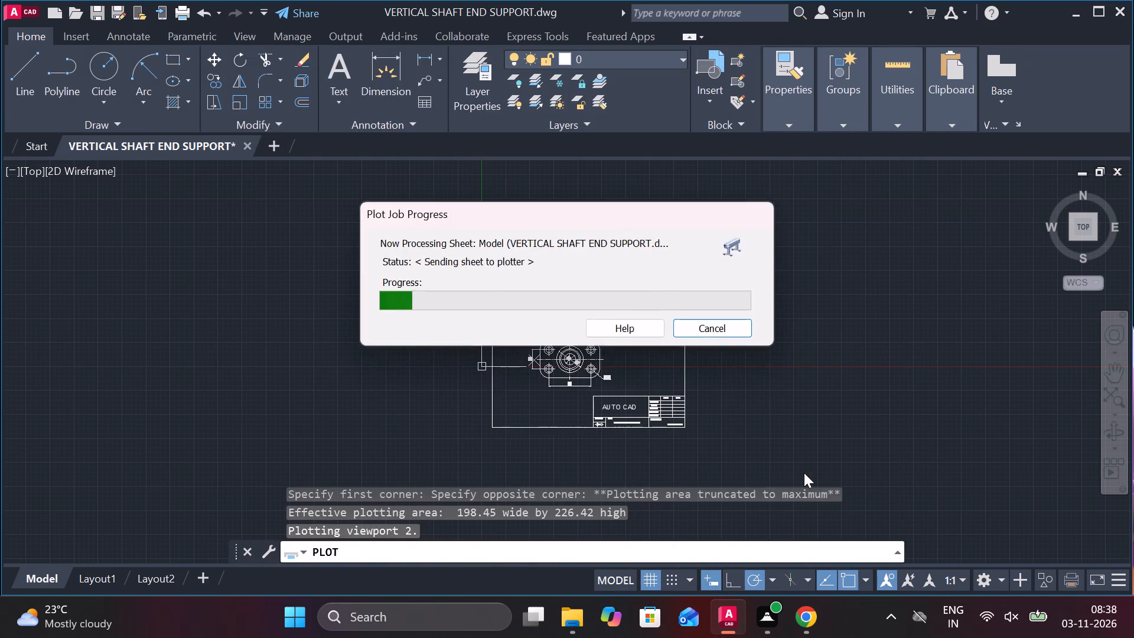